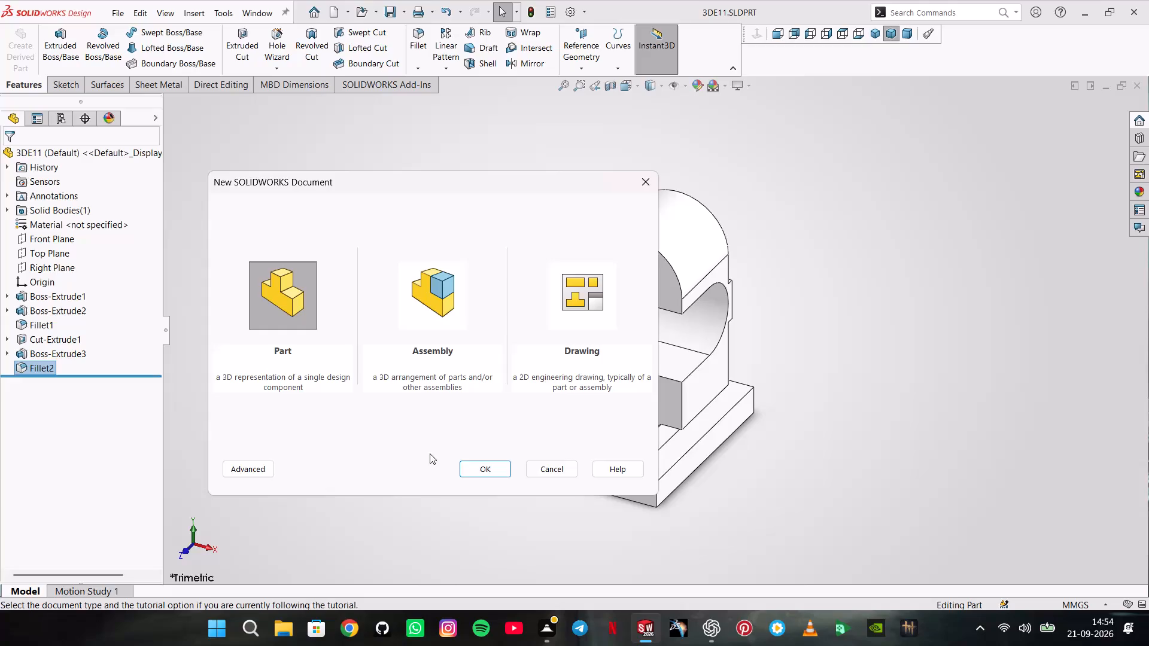
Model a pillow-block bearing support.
Create a new part document and set its unit system to MMGS.
left_click(474, 475)
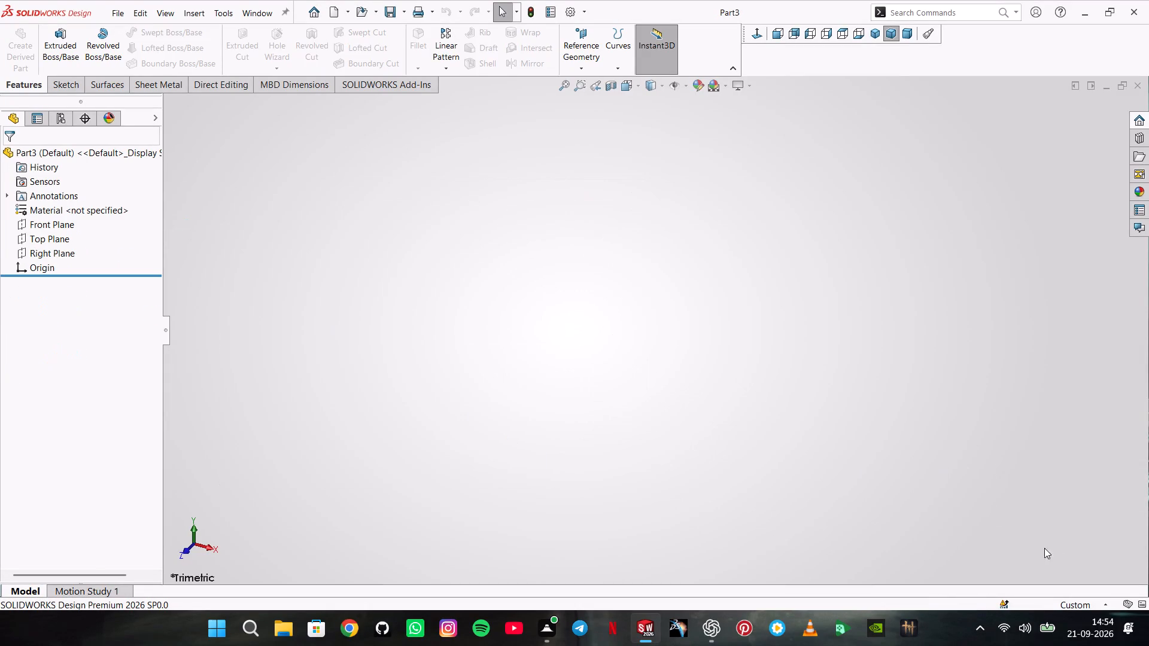
left_click(1084, 605)
left_click(1043, 536)
On the Top Plane, sketch a center rectangle about 138 mm by 92 mm, centred on the origin.
left_click(42, 238)
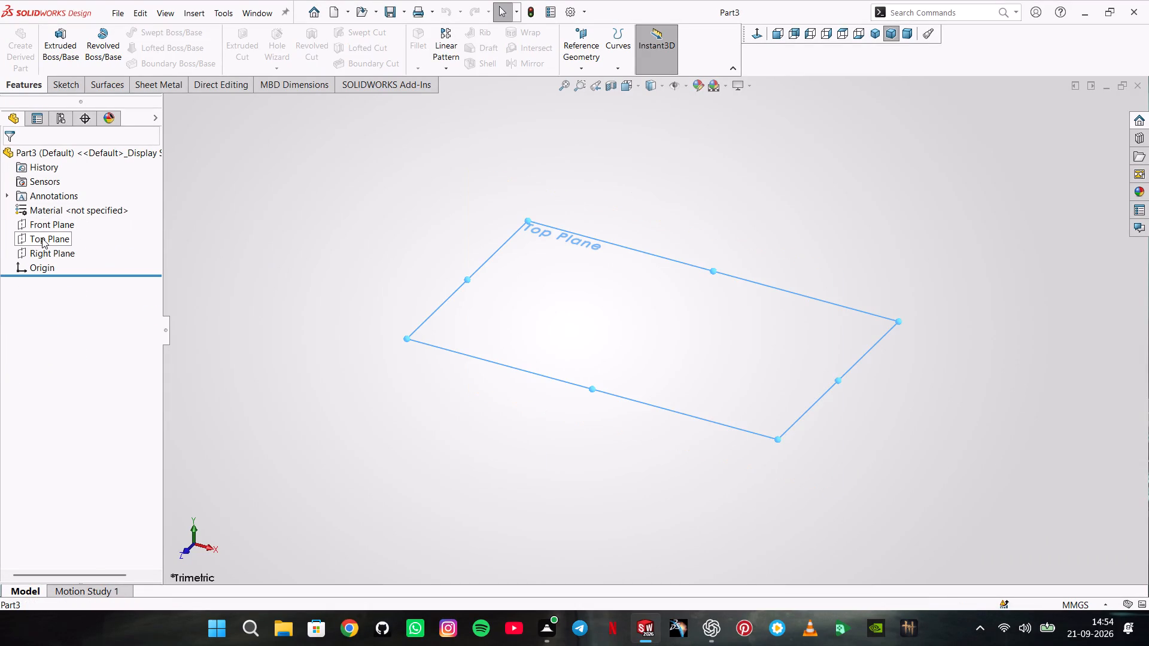
left_click(55, 223)
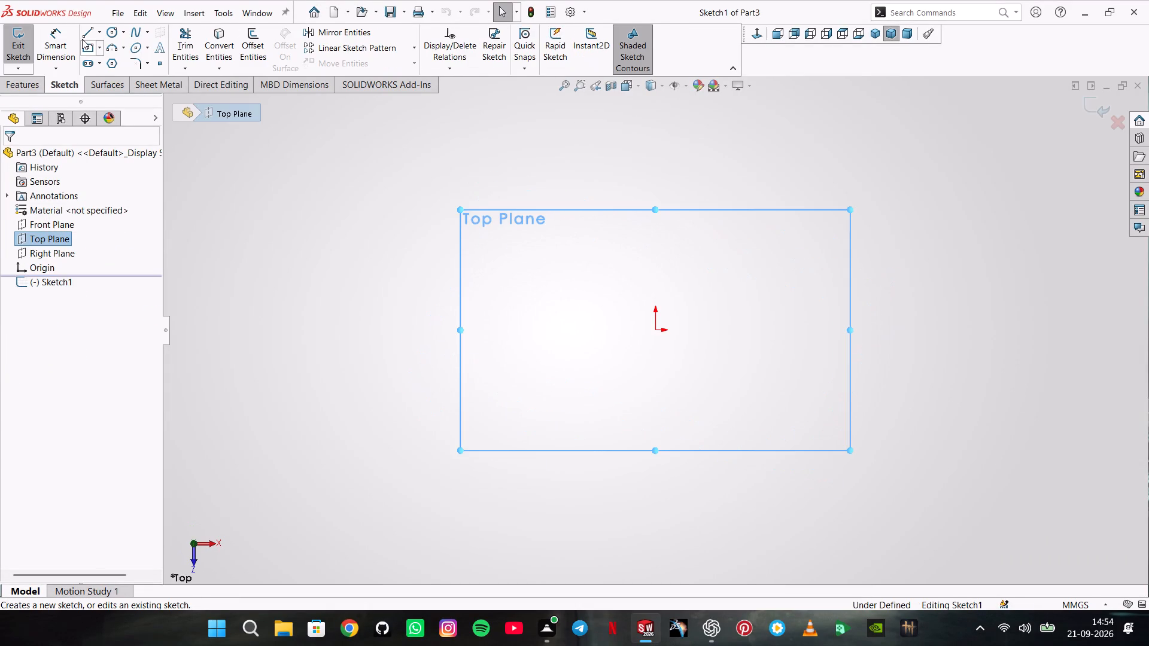
left_click(88, 43)
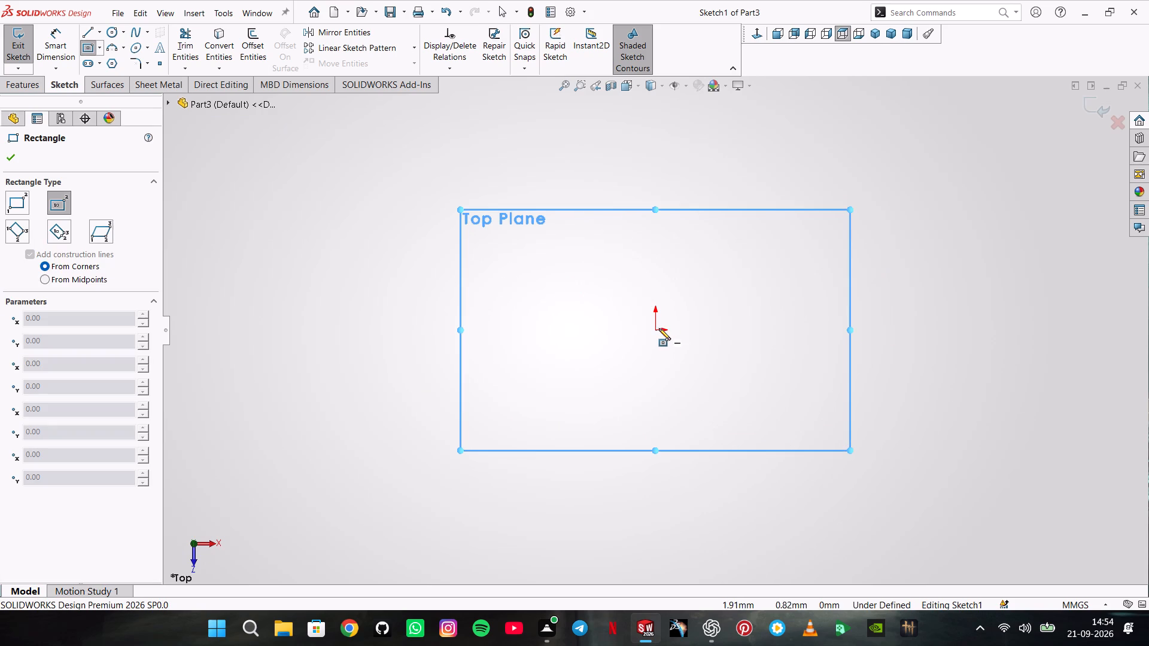
left_click(658, 329)
left_click(807, 431)
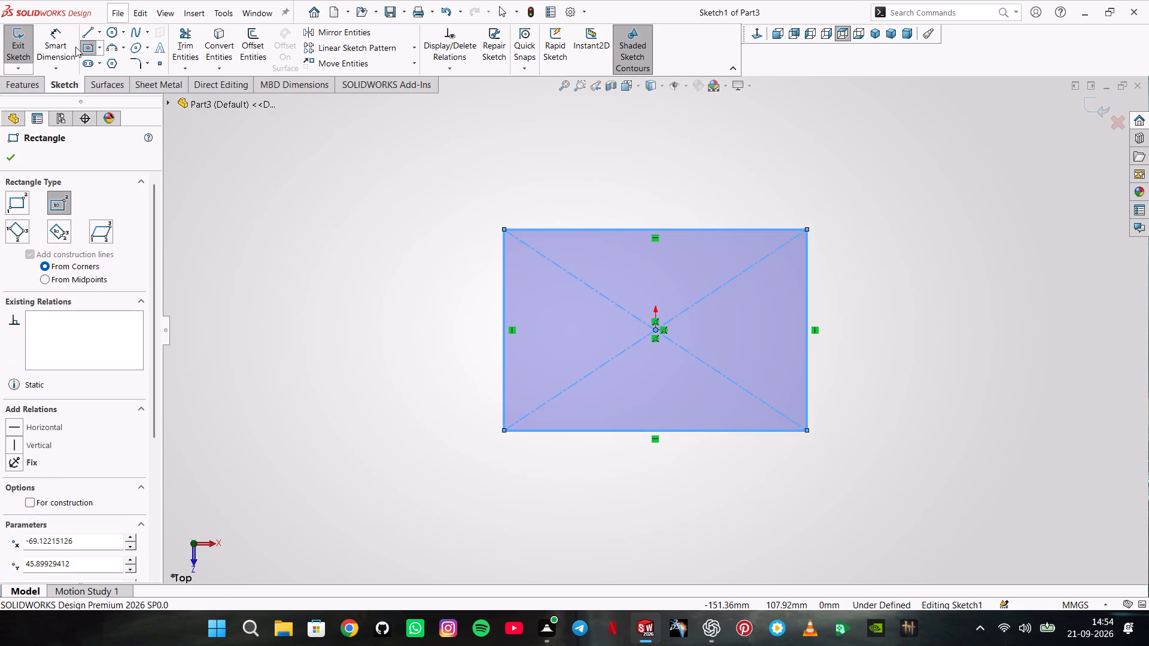
Dimension the rectangle's horizontal edge to 50 mm and its vertical edge to 90 mm.
left_click(71, 47)
left_click(616, 226)
left_click(621, 229)
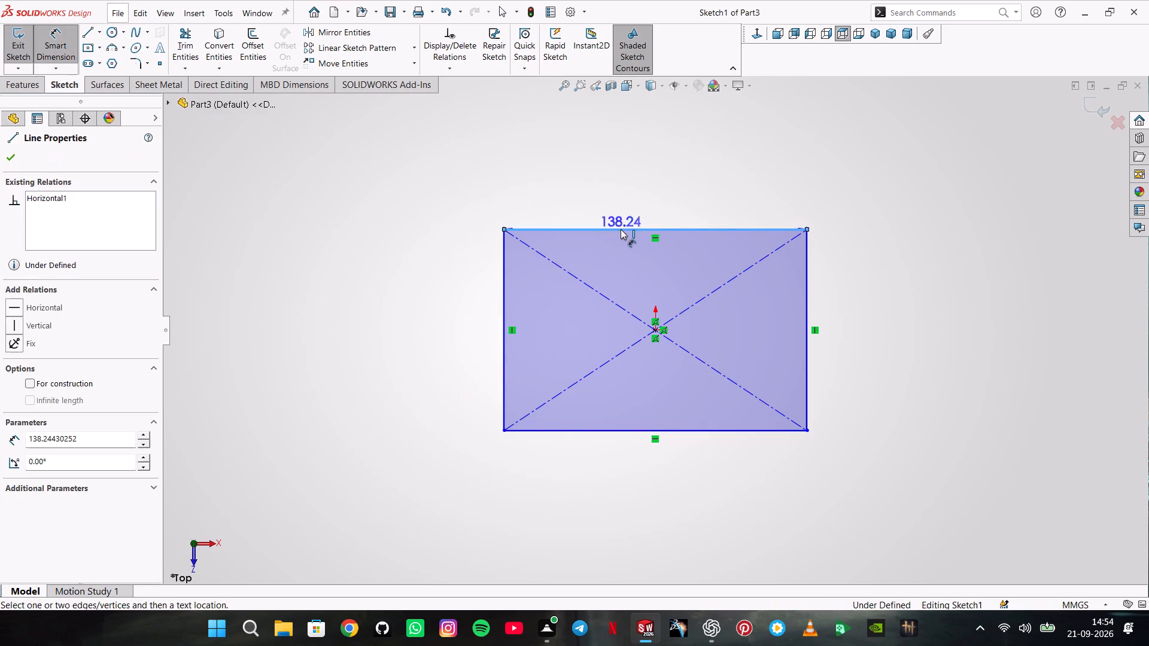
left_click(615, 173)
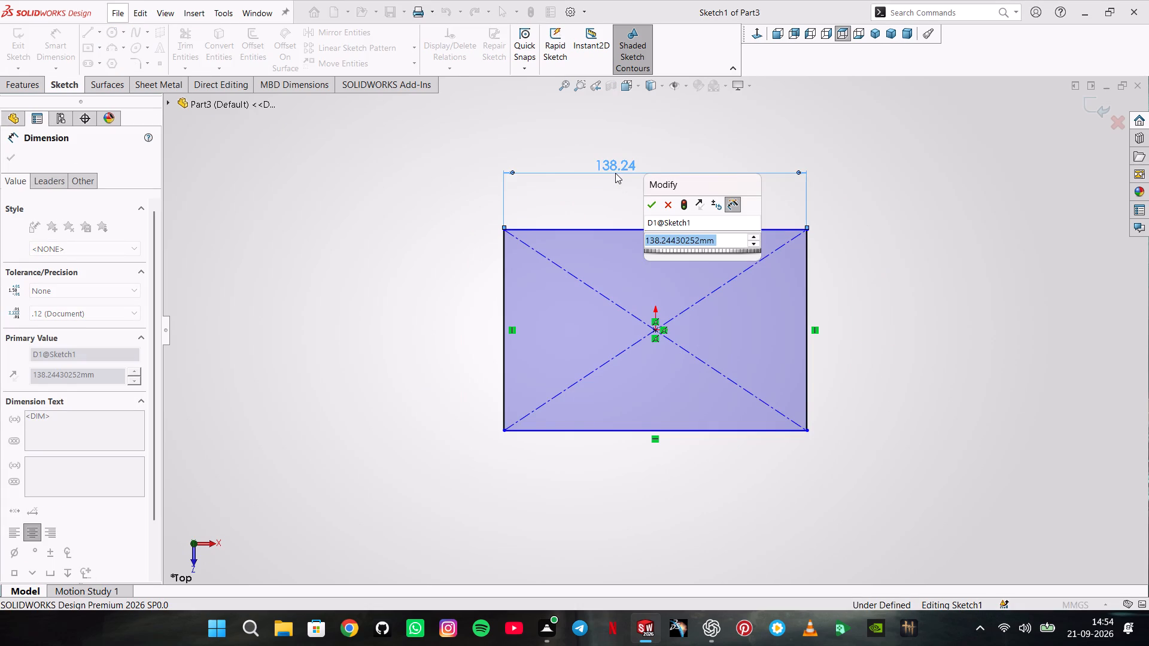
key("6")
key("BackSpace")
type("50")
key("Return")
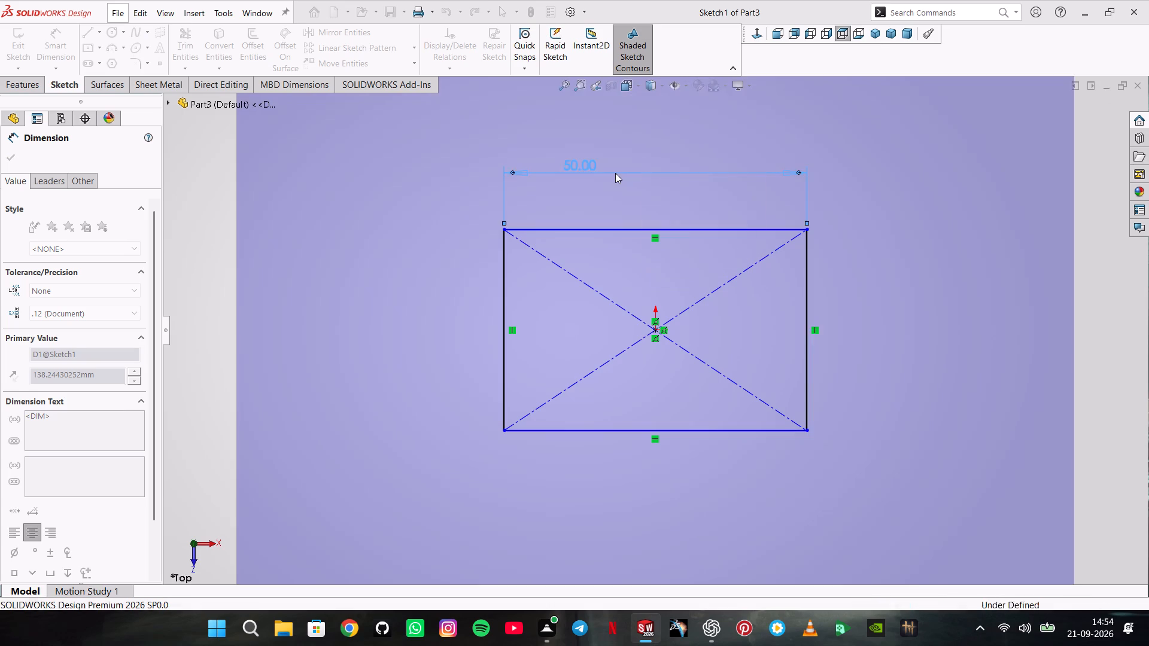
left_click(807, 321)
left_click(871, 308)
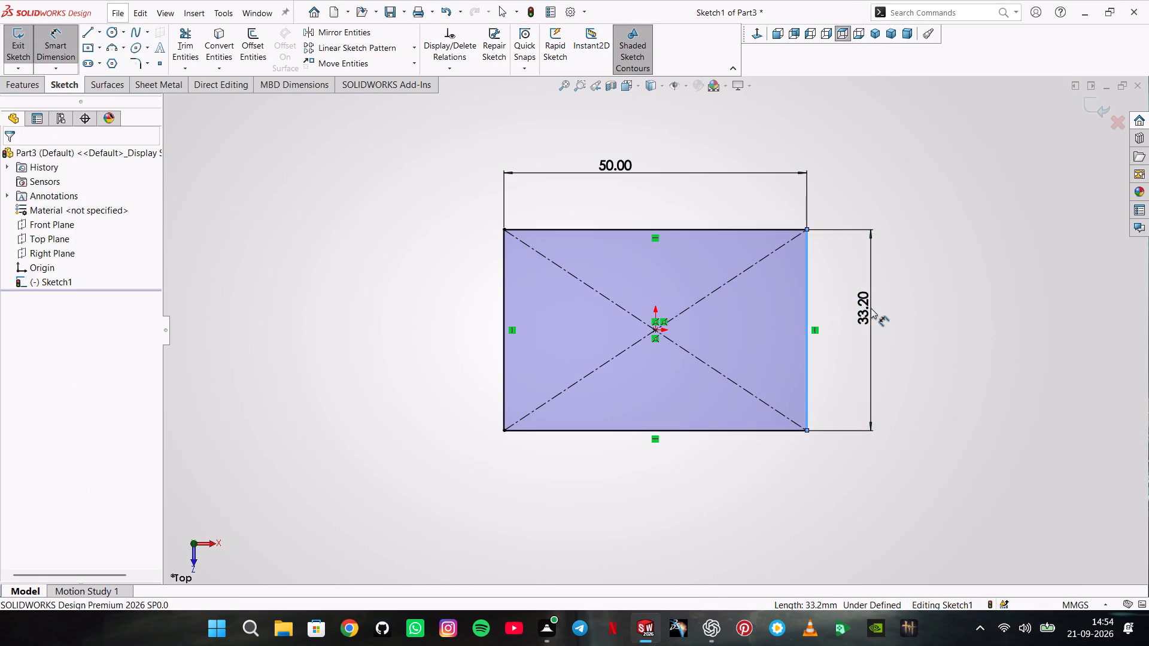
type("90")
key("Return")
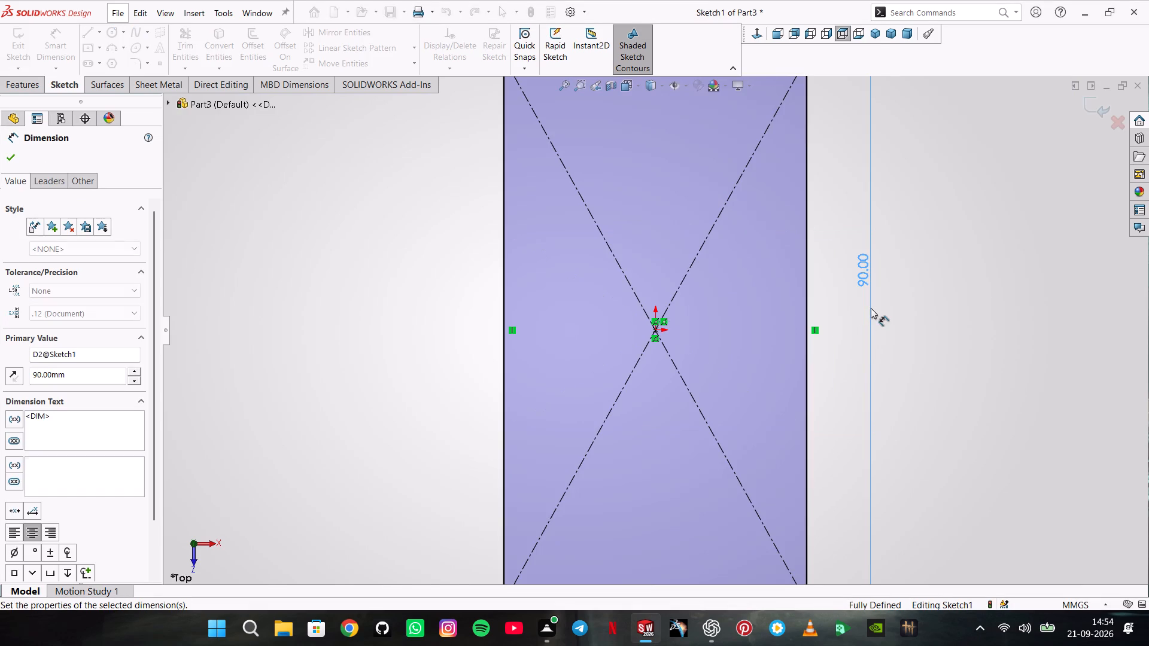
Extrude the rectangle as a boss with a Blind end condition and a depth of 10 mm.
scroll(847, 175, "up", 4)
left_click(32, 89)
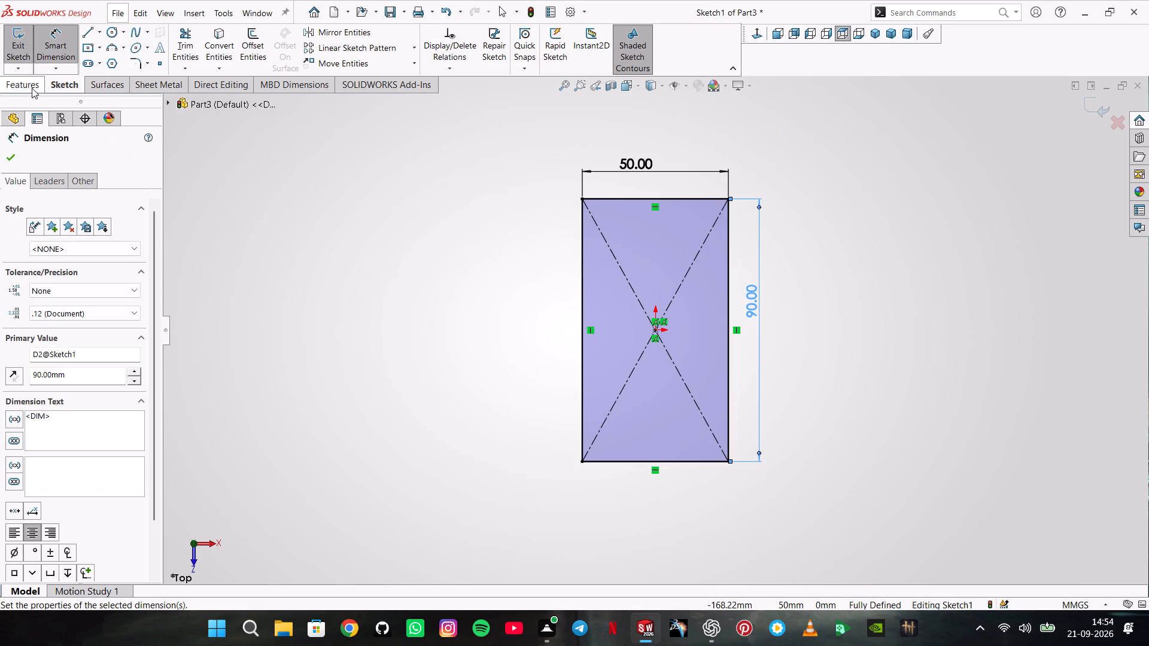
left_click(62, 68)
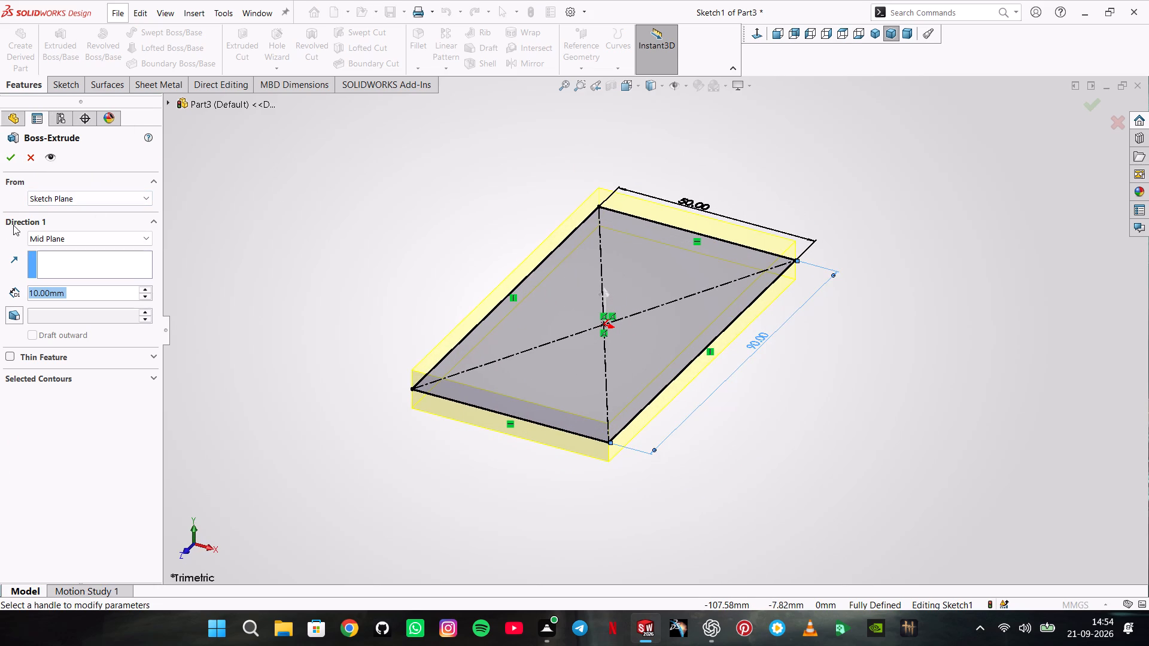
left_click(57, 234)
left_click(68, 251)
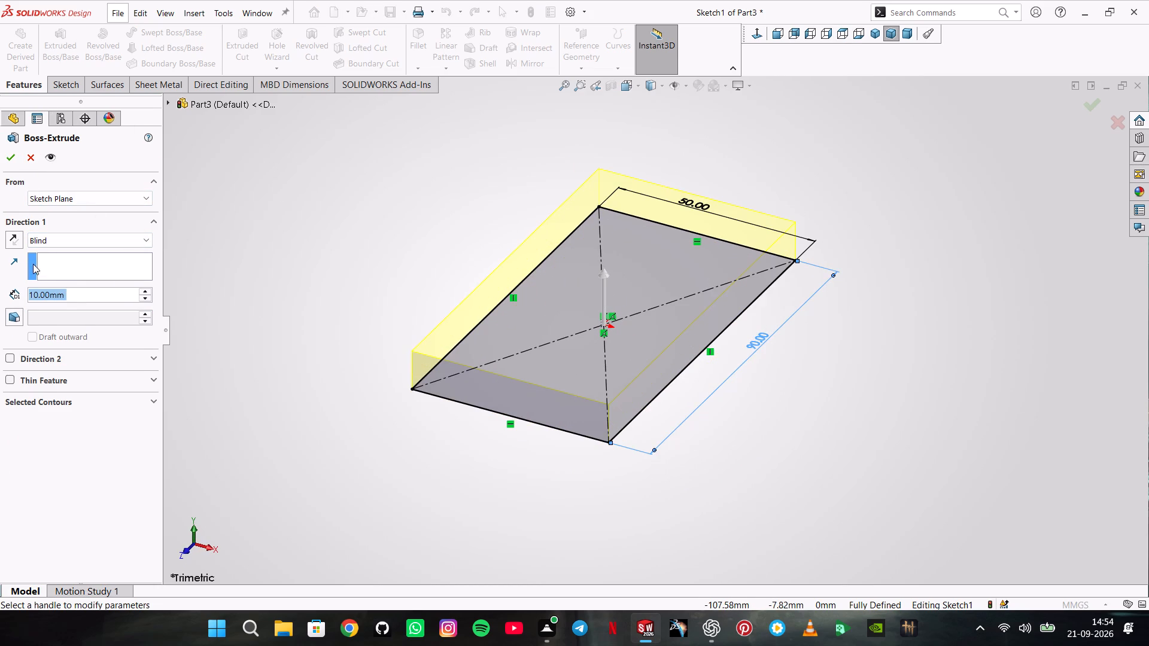
left_click(5, 163)
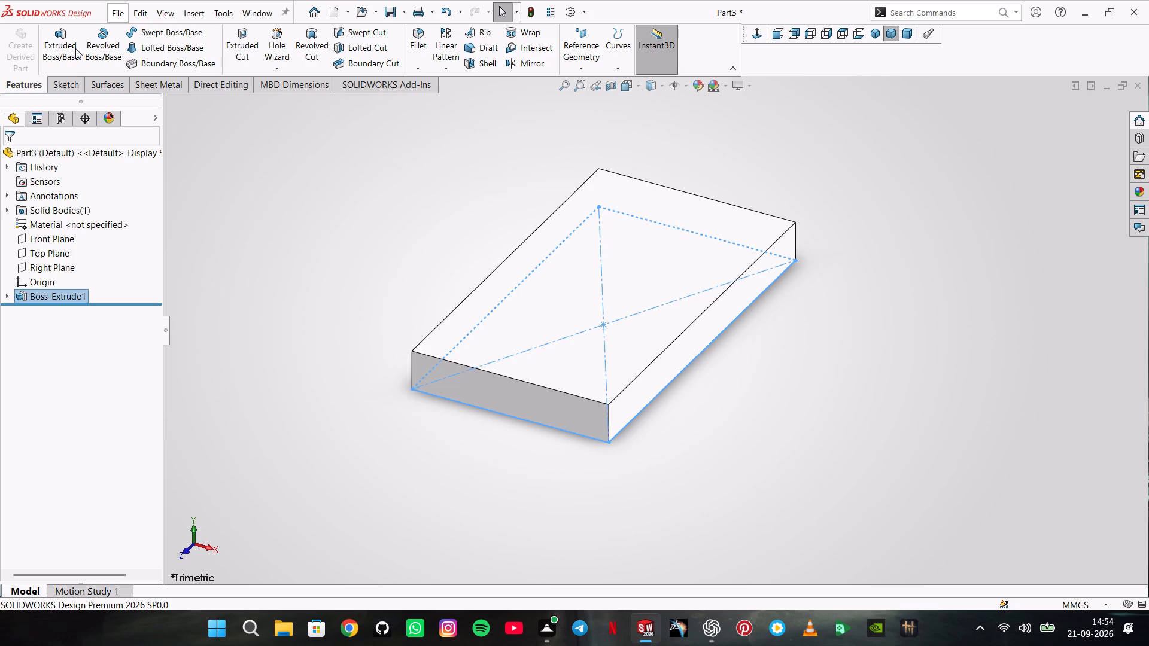
On the plate's upper face, sketch an origin-centred rectangle about 25 mm wide spanning the plate's full 90 mm length.
left_click(59, 80)
left_click(564, 255)
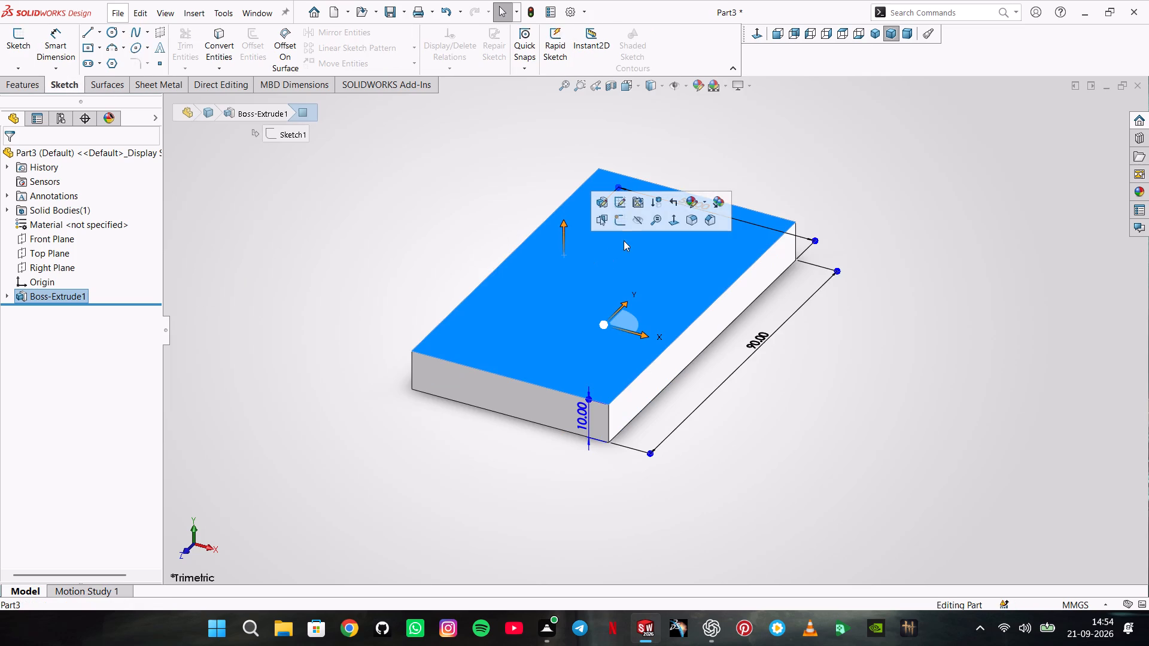
left_click(621, 222)
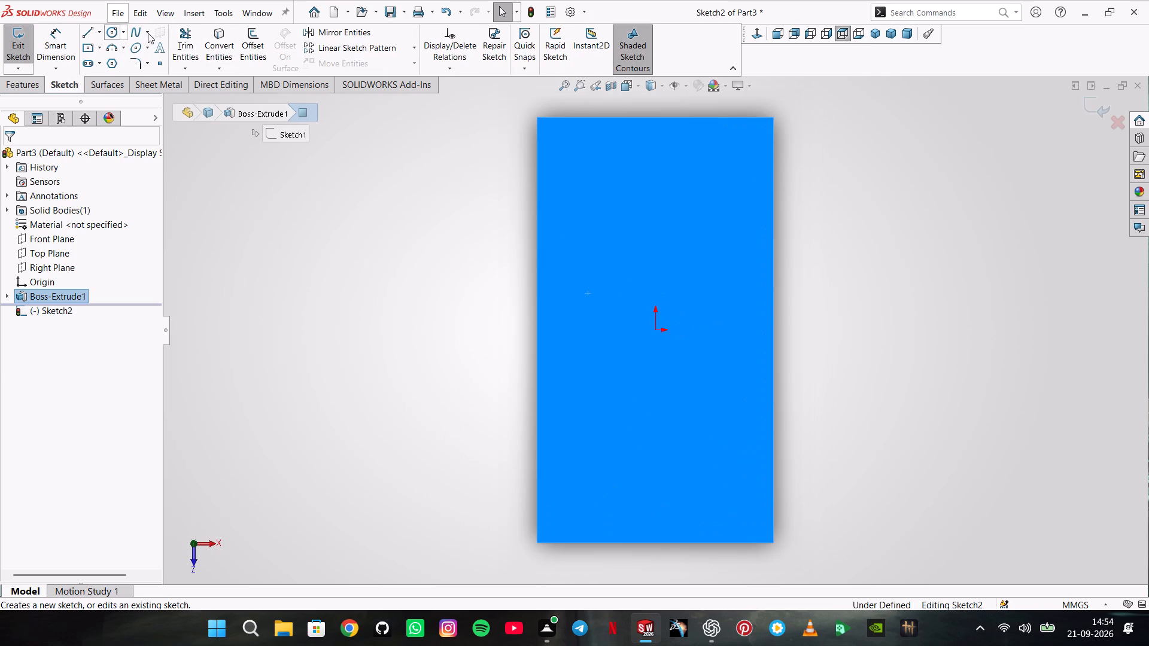
left_click(92, 47)
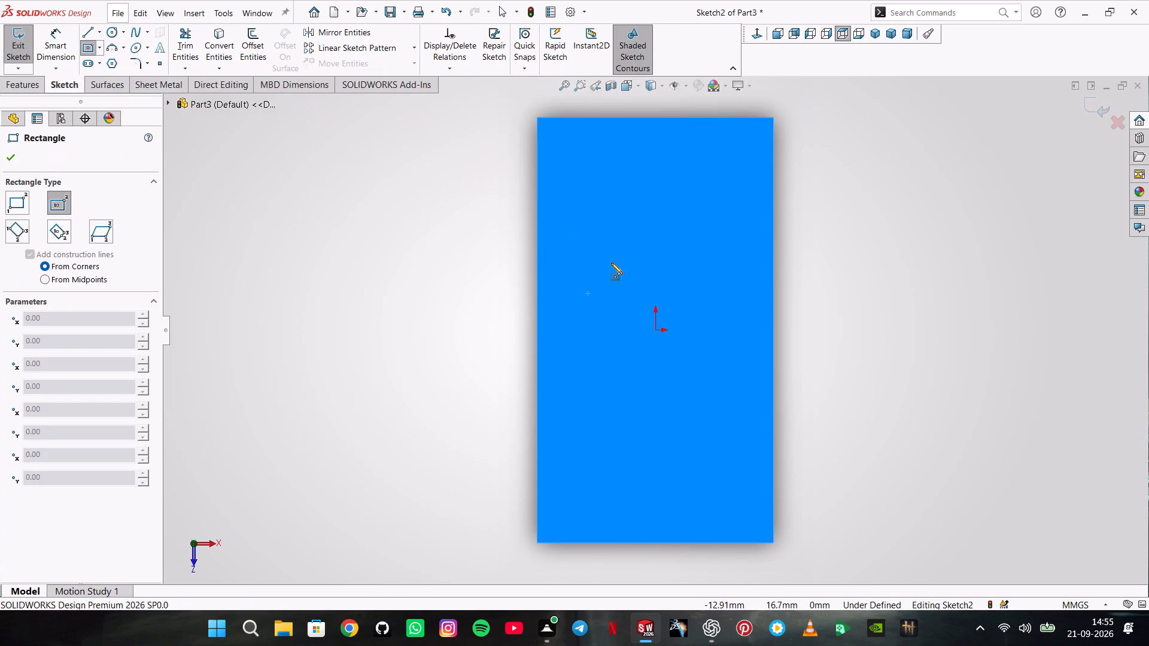
left_click(658, 328)
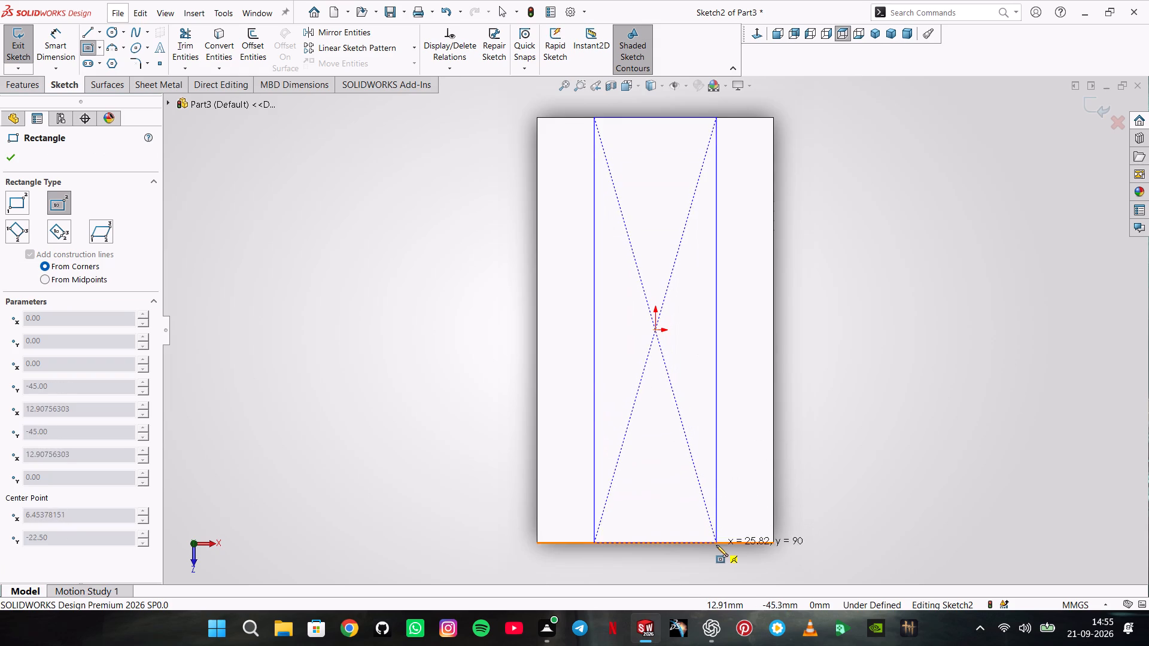
left_click(713, 543)
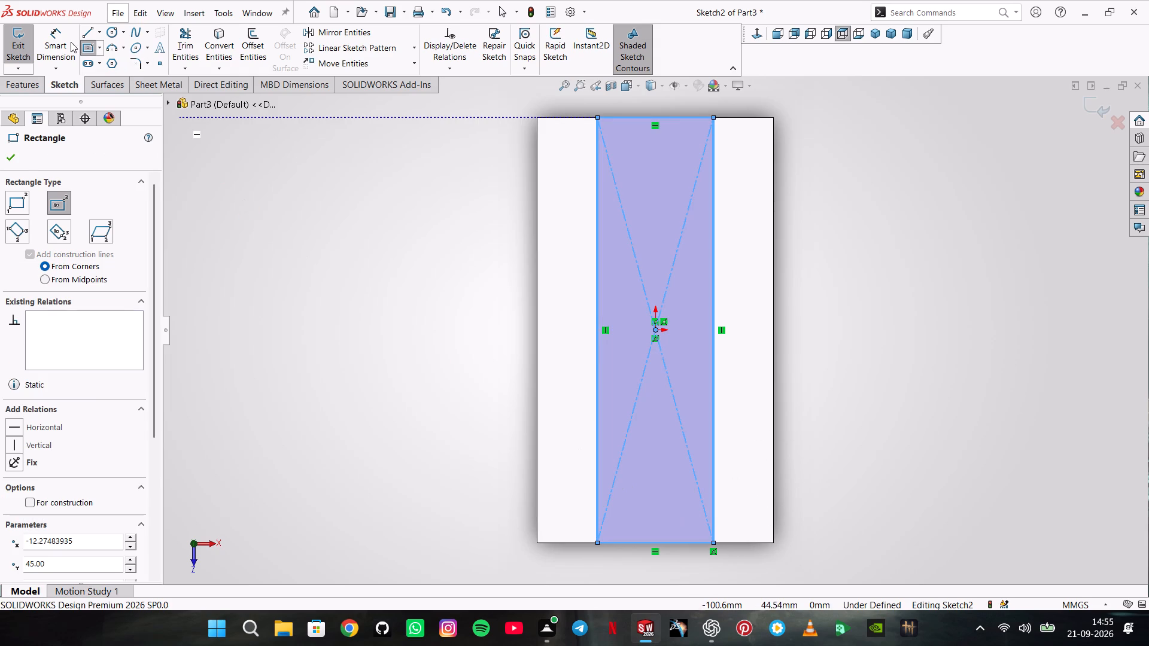
Dimension the new rectangle's width to 30 mm.
left_click(71, 42)
left_click(686, 119)
left_click(683, 102)
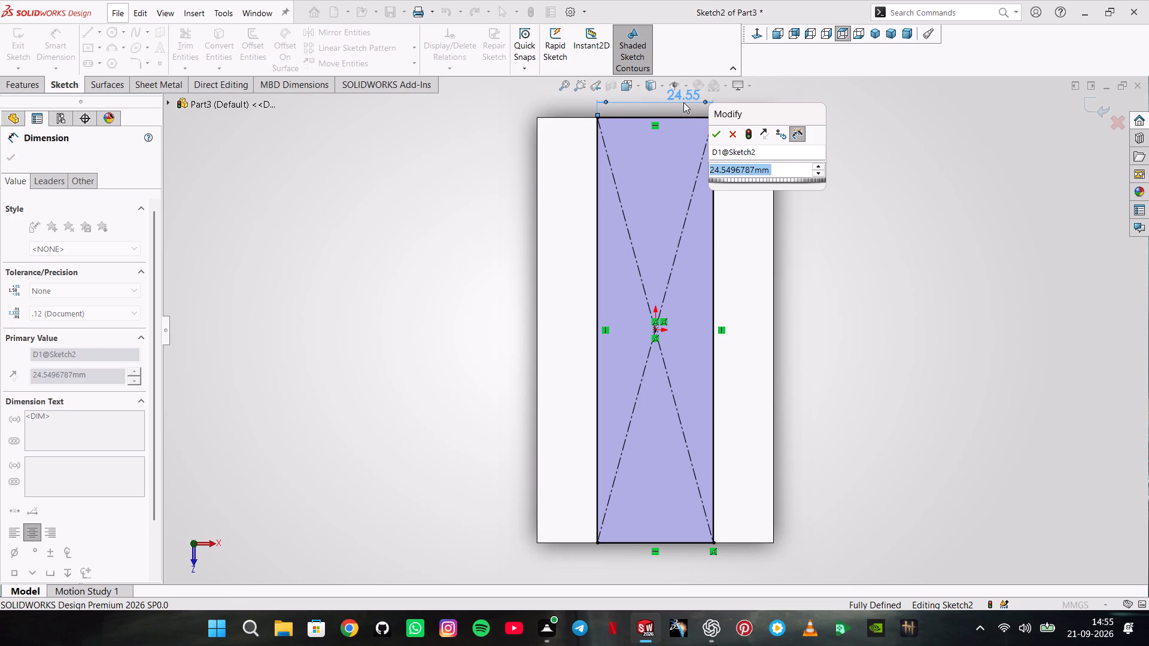
type("30")
key("Return")
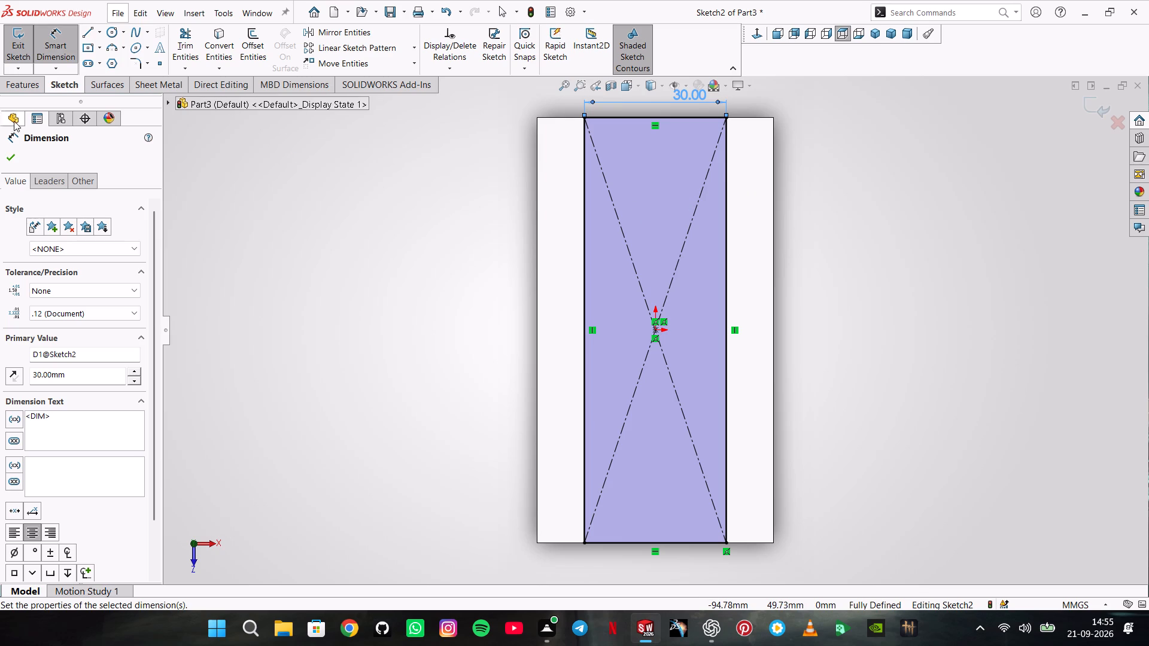
Start a boss extrusion of the 30 mm wide rectangle on the plate's upper face.
left_click(11, 83)
left_click(57, 49)
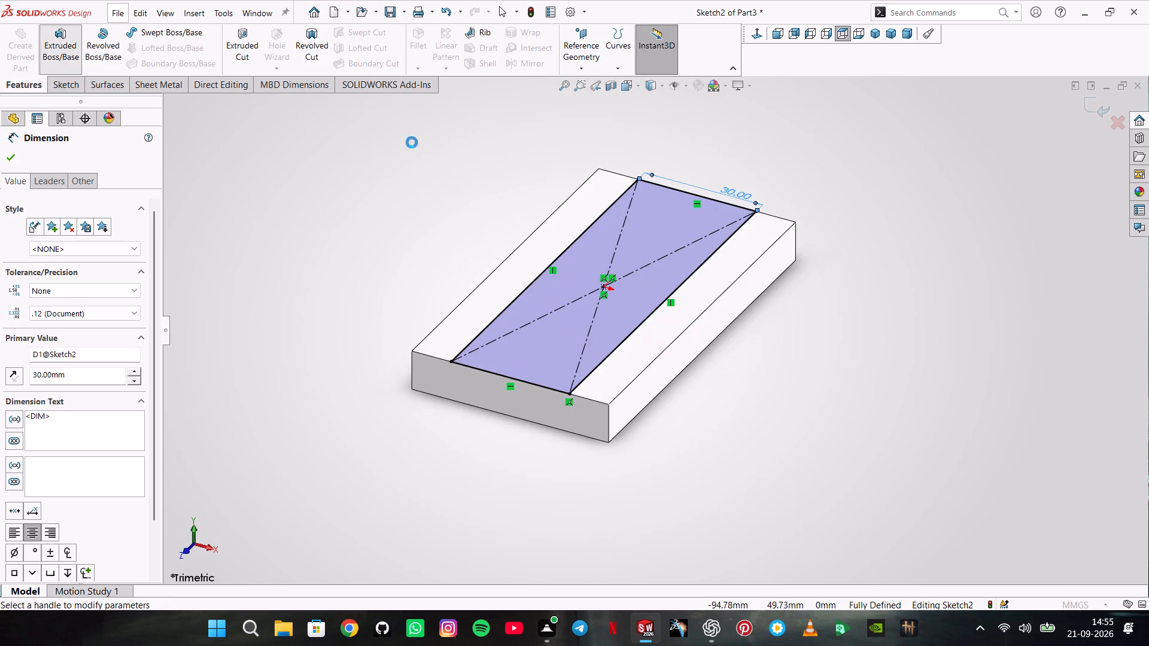
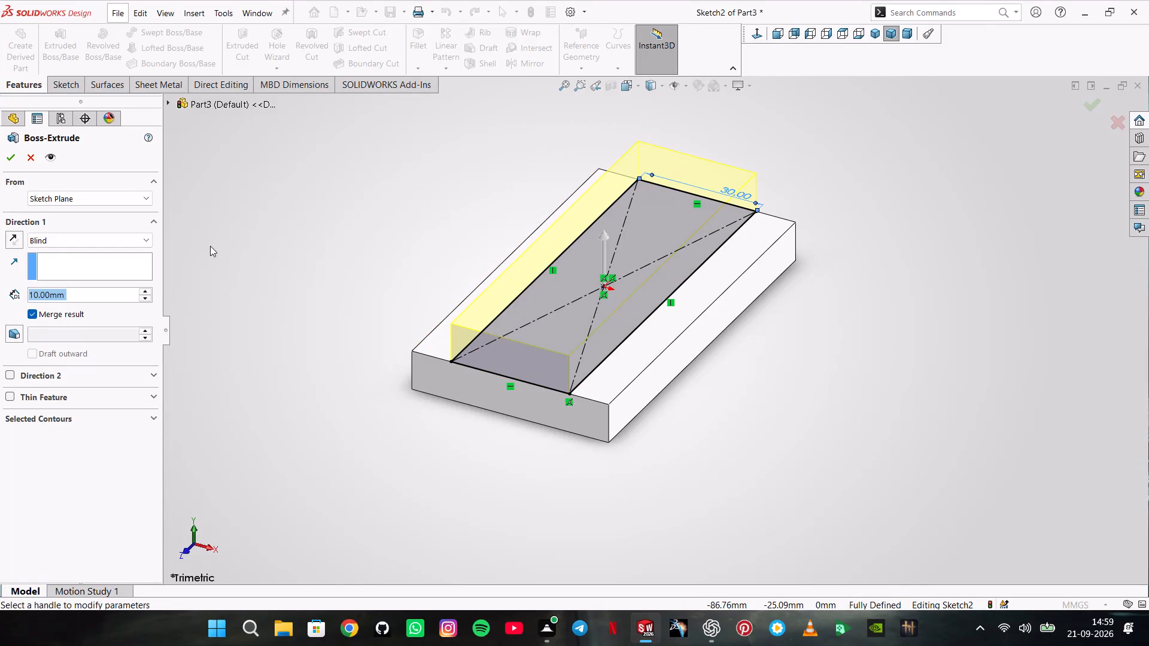
Finish the boss extrusion of the 30 mm wide rectangle with a blind depth of 56.5 mm.
type("56.5")
key("Return")
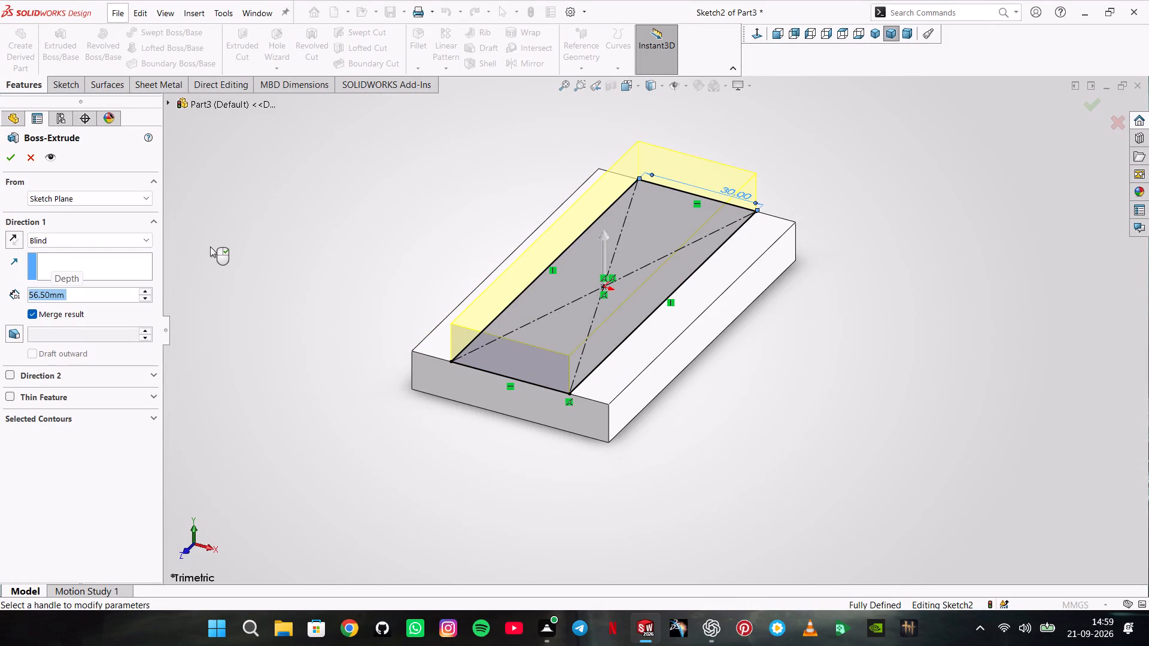
key("Return")
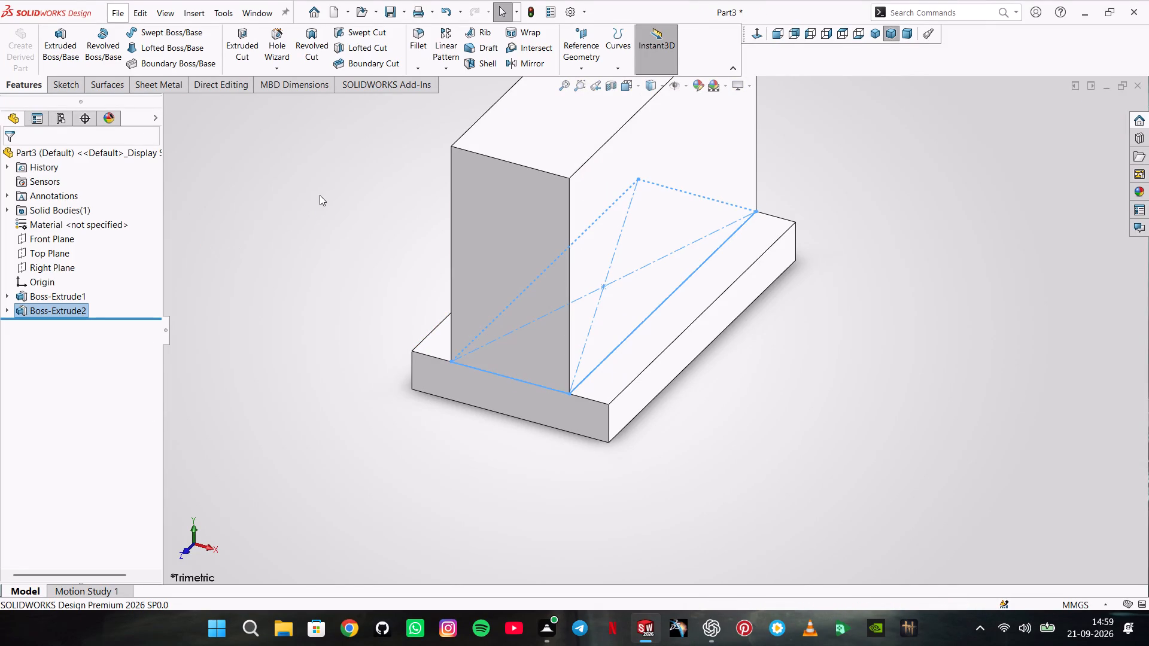
left_click(320, 194)
On the part's front end face, sketch a centre rectangle about 5.5 × 34 mm above the origin, reaching the block's top edge.
left_click(493, 208)
left_click(321, 212)
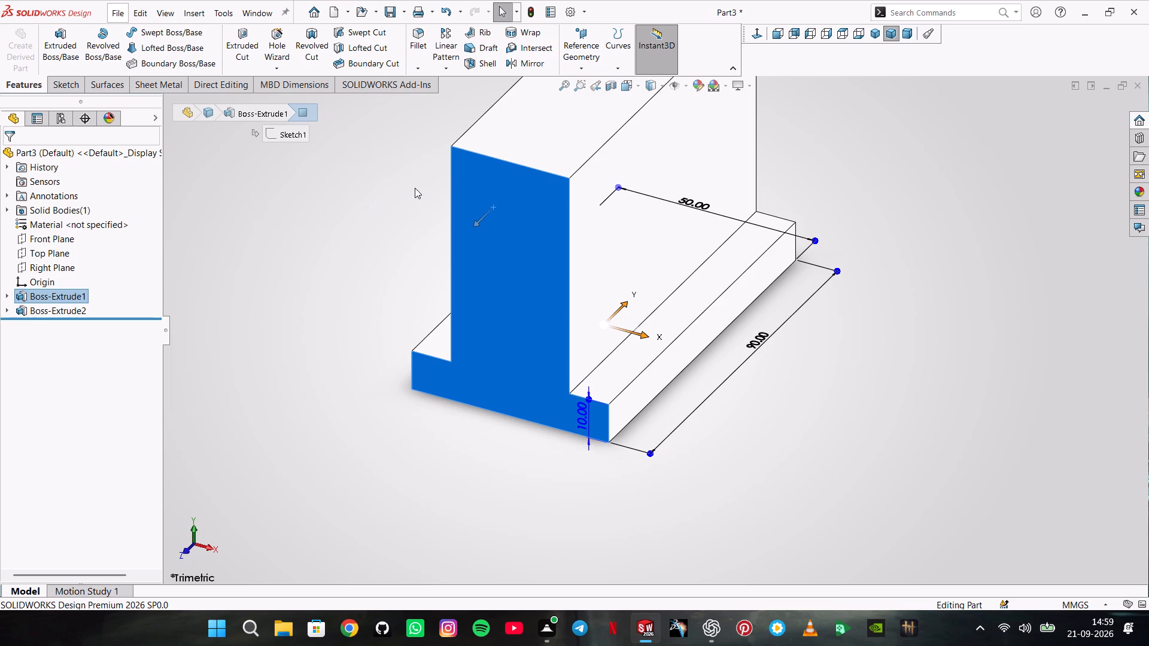
left_click(478, 193)
left_click(537, 156)
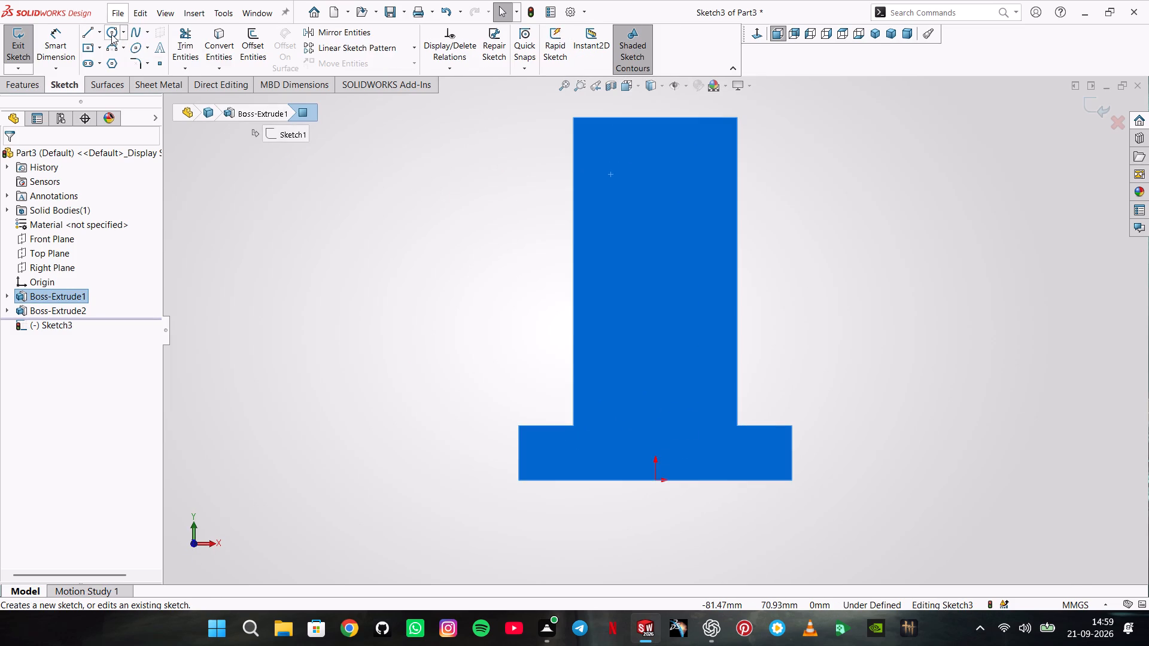
left_click(90, 48)
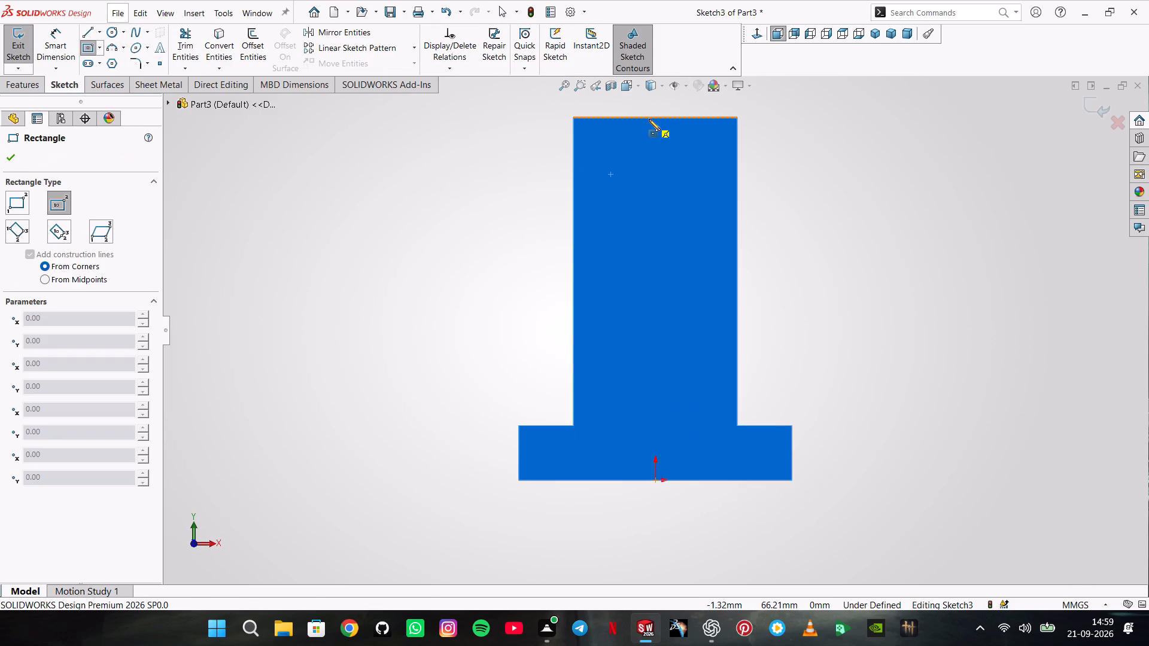
left_click(655, 211)
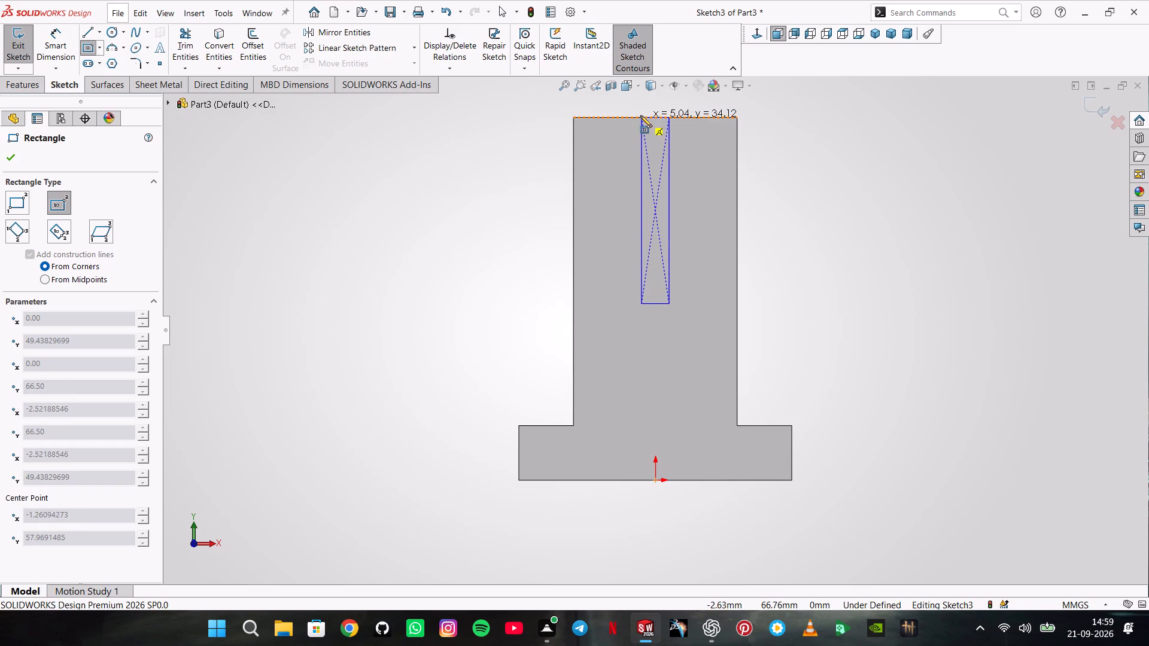
left_click(640, 115)
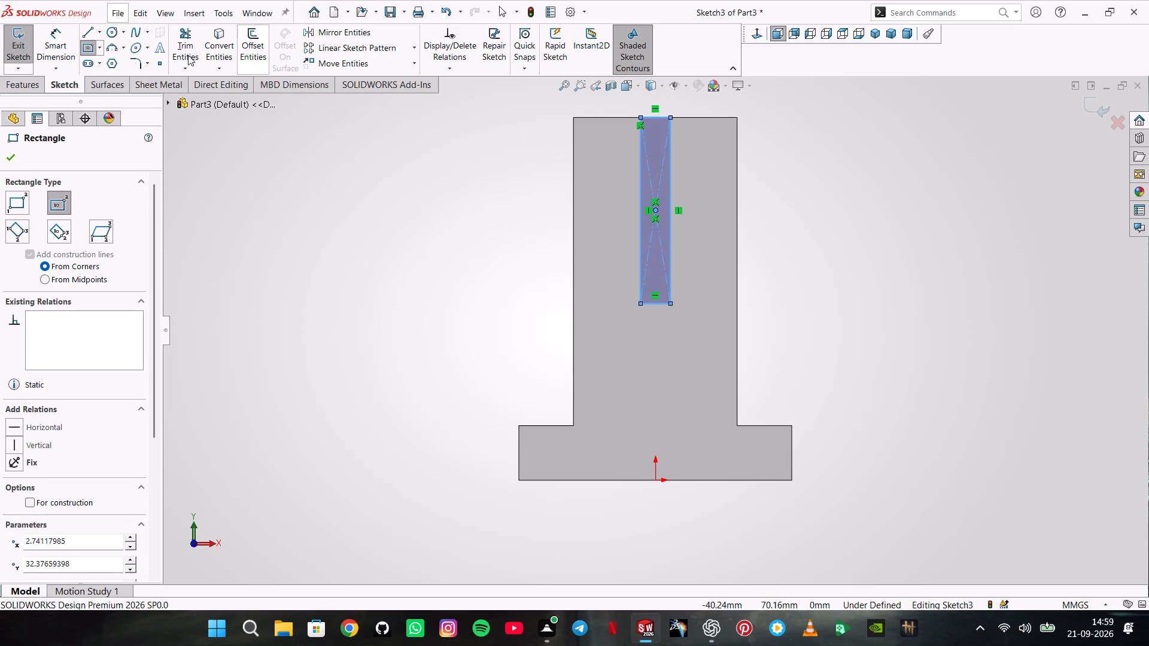
Dimension the rectangle's width to 14 mm.
left_click(65, 54)
left_click(661, 117)
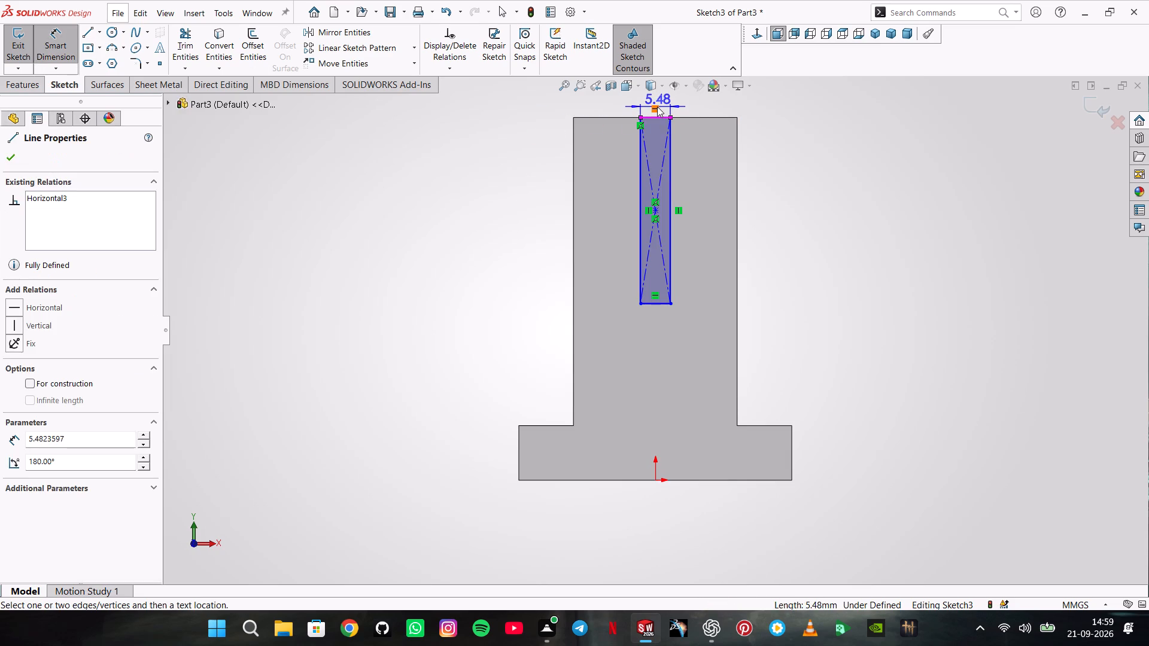
left_click(657, 106)
type("14")
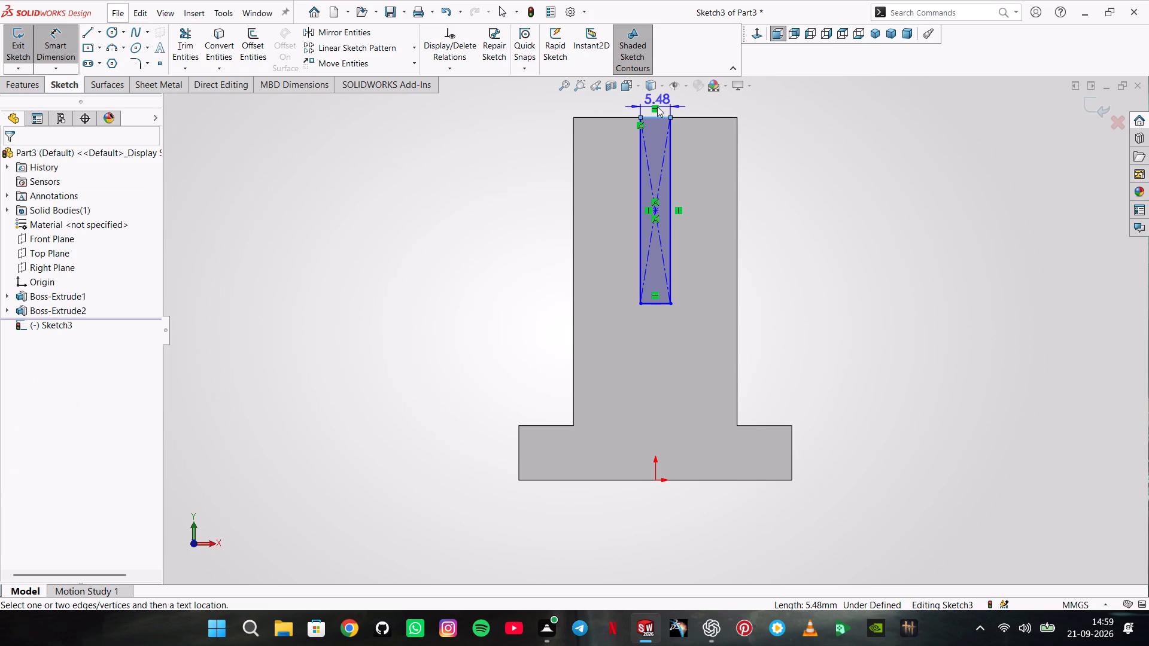
left_click(659, 103)
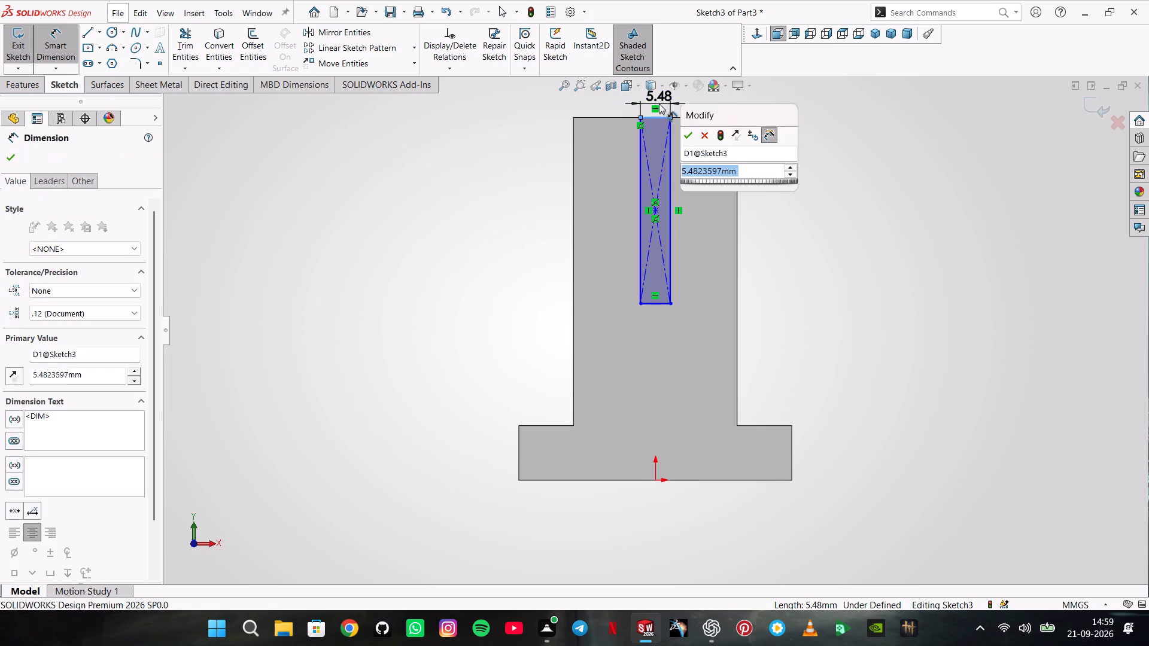
type("14")
key("Return")
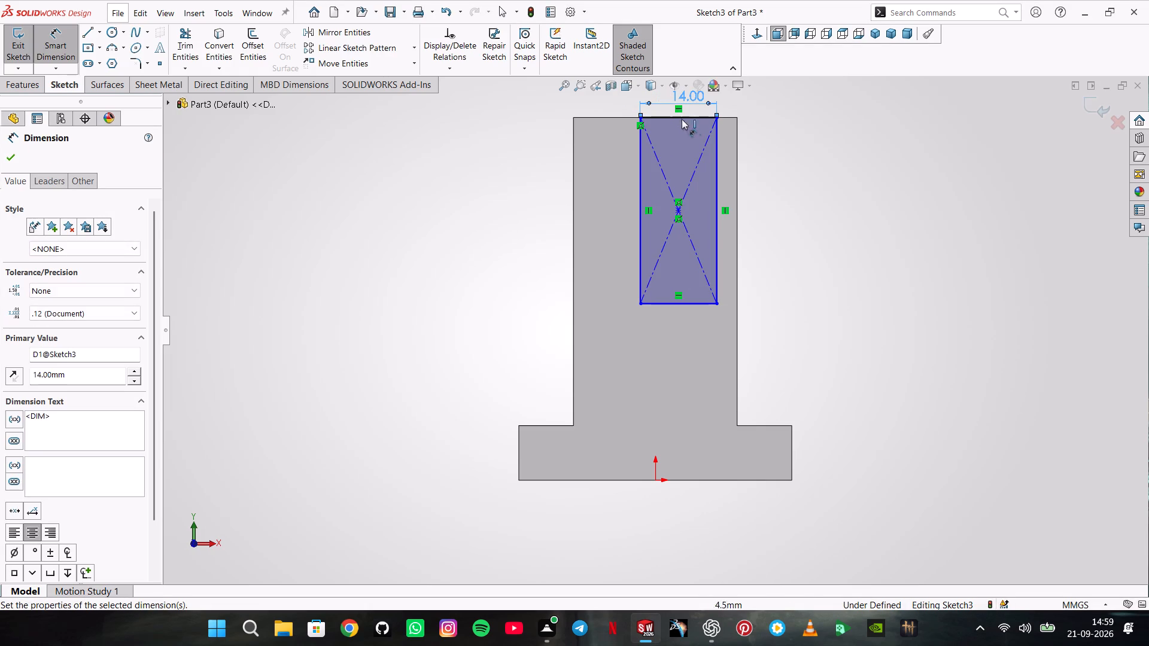
Dimension the horizontal distance between the rectangle's centre and the origin to 0 mm.
left_click(679, 212)
left_click(652, 479)
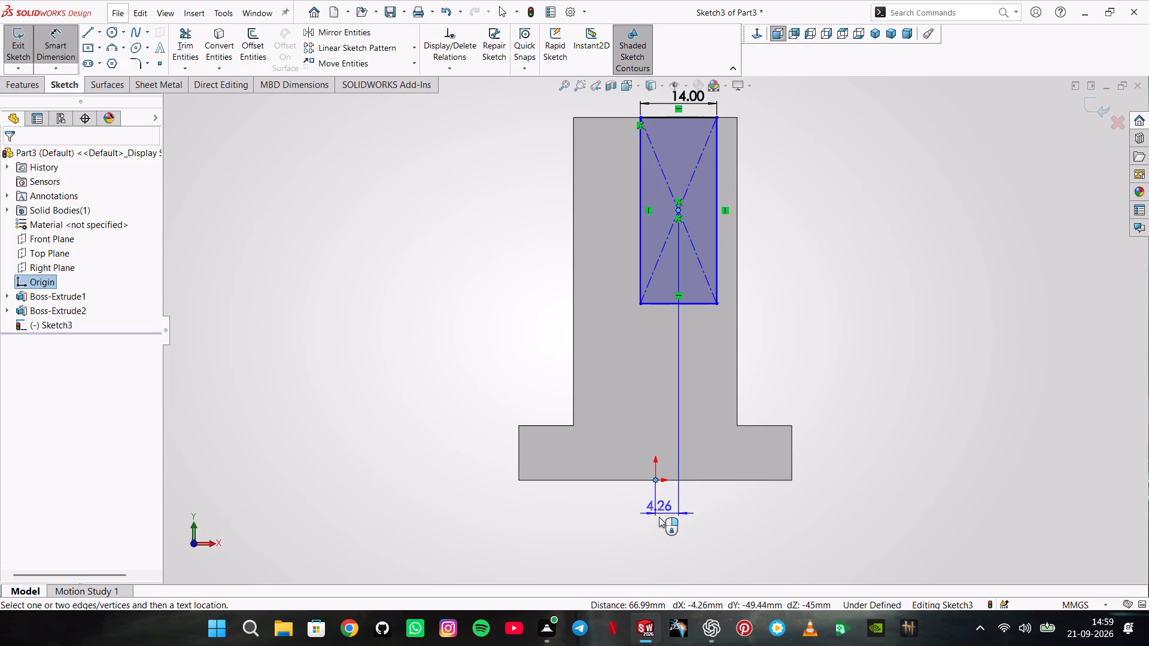
left_click(659, 519)
key("0")
key("Return")
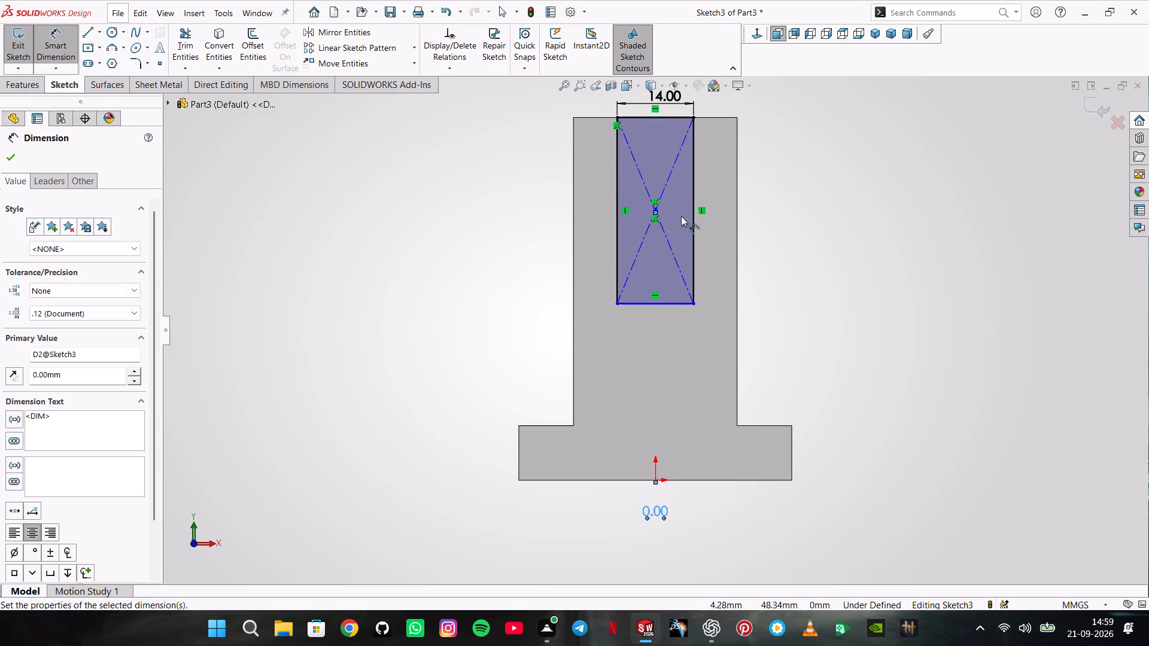
Dimension the rectangle's height to 27 mm.
left_click(695, 174)
left_click(841, 184)
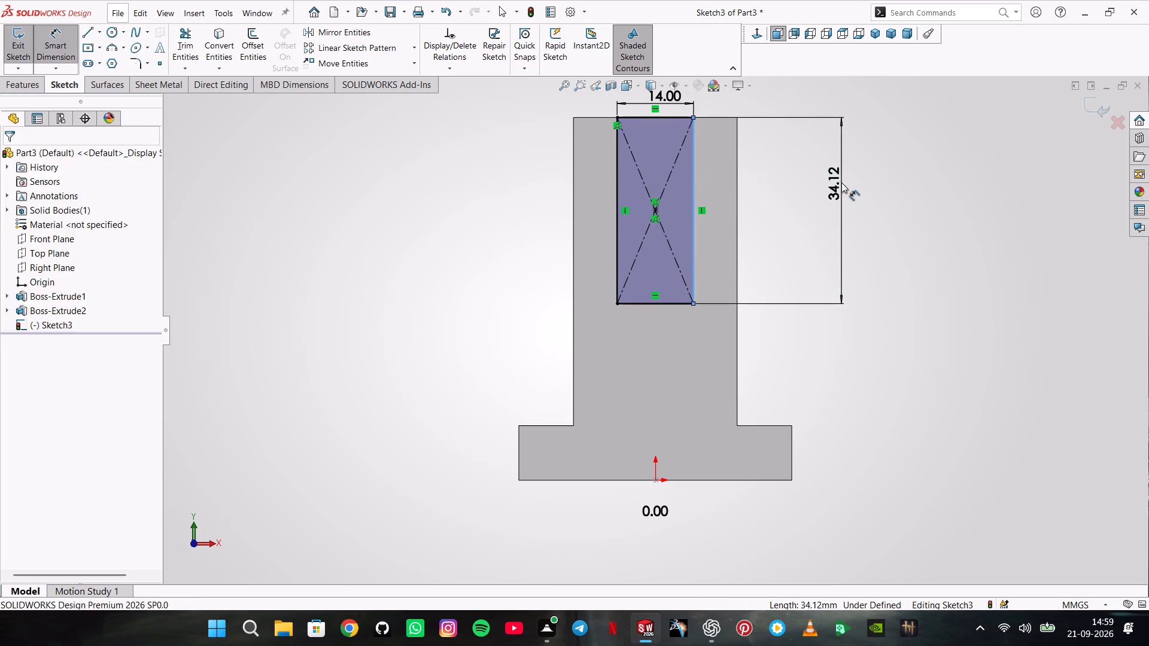
type("27")
key("Return")
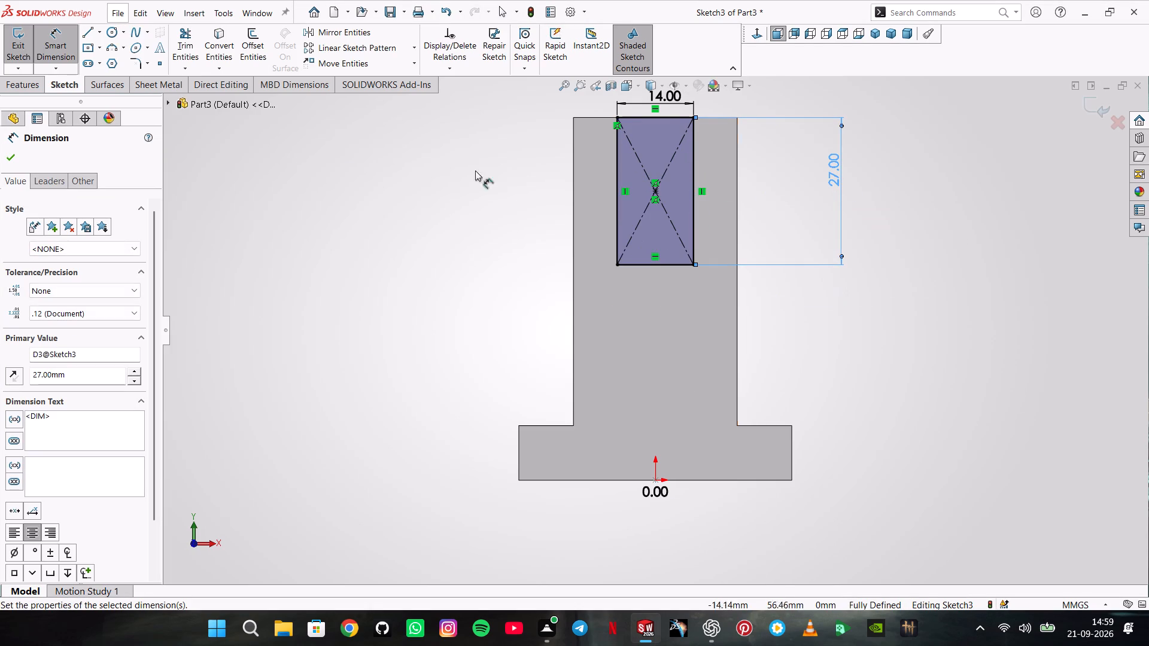
Cut the 14 × 27 mm rectangle through the block with an Extruded Cut set to Through All.
left_click(16, 92)
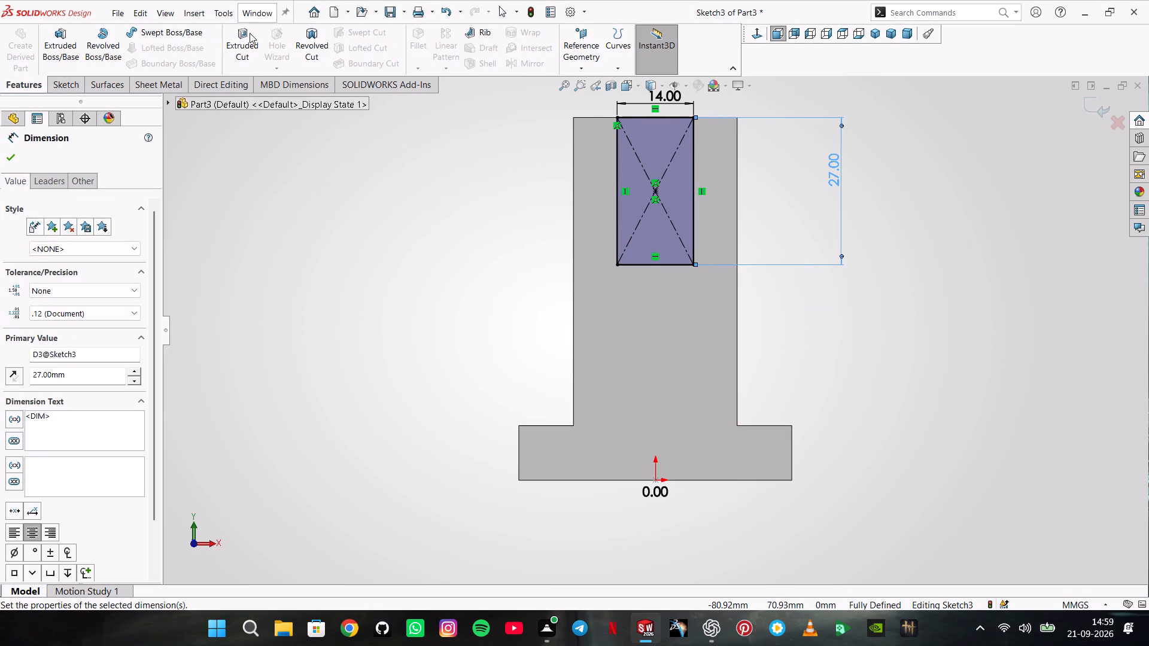
left_click(250, 33)
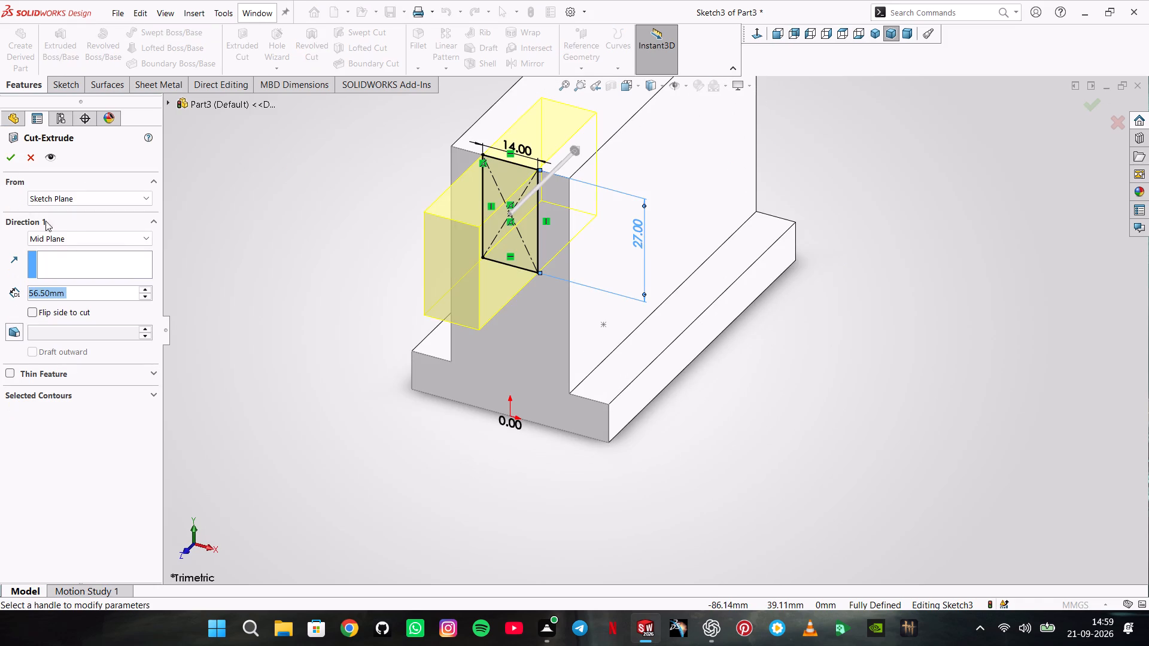
left_click(59, 239)
left_click(61, 262)
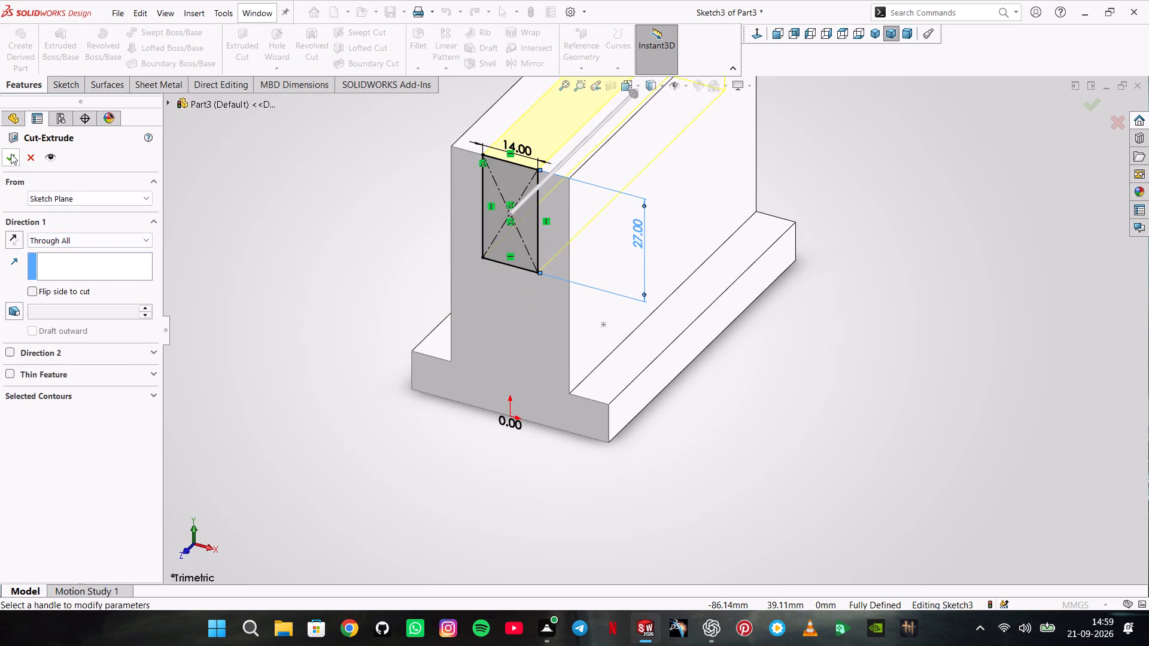
left_click(11, 154)
left_click(328, 175)
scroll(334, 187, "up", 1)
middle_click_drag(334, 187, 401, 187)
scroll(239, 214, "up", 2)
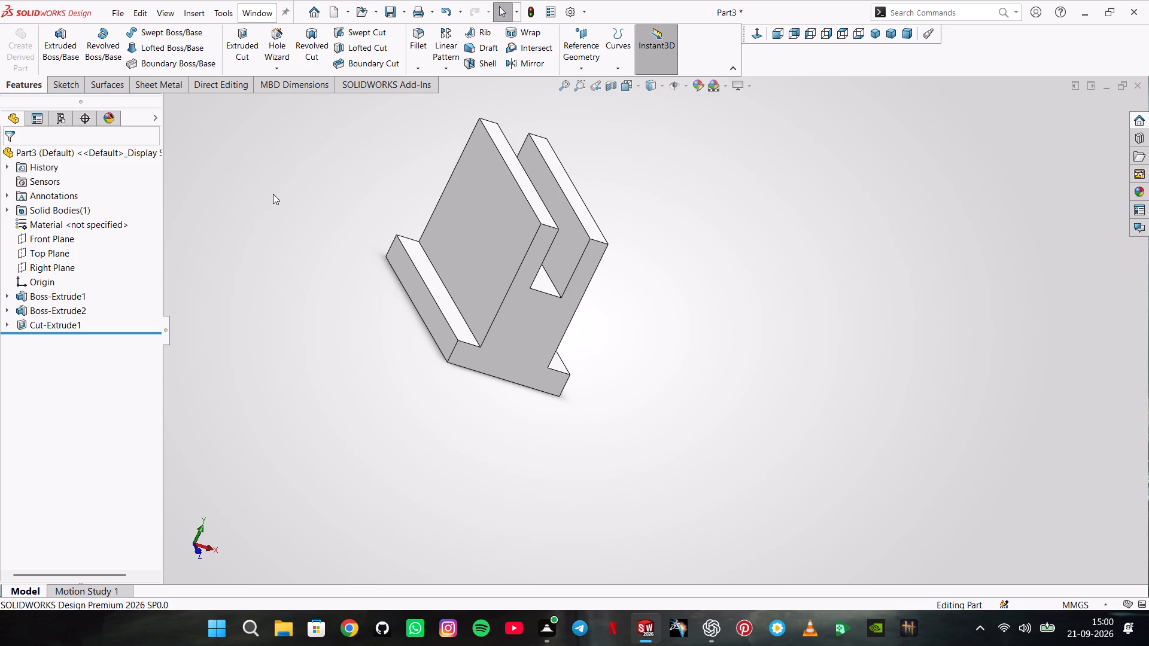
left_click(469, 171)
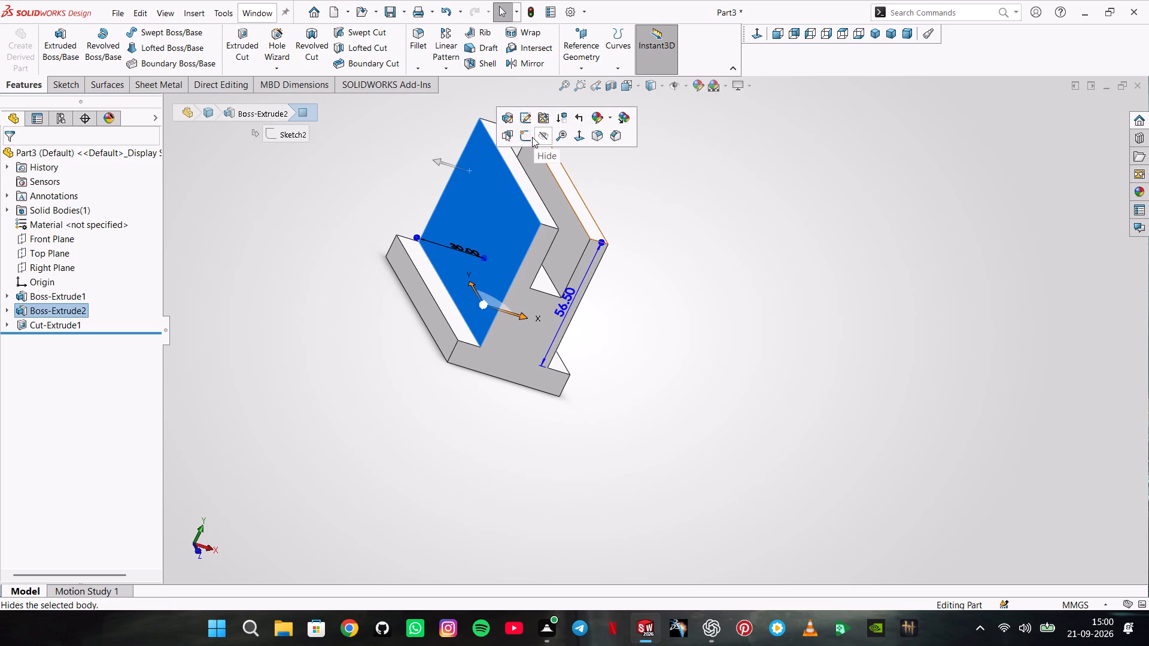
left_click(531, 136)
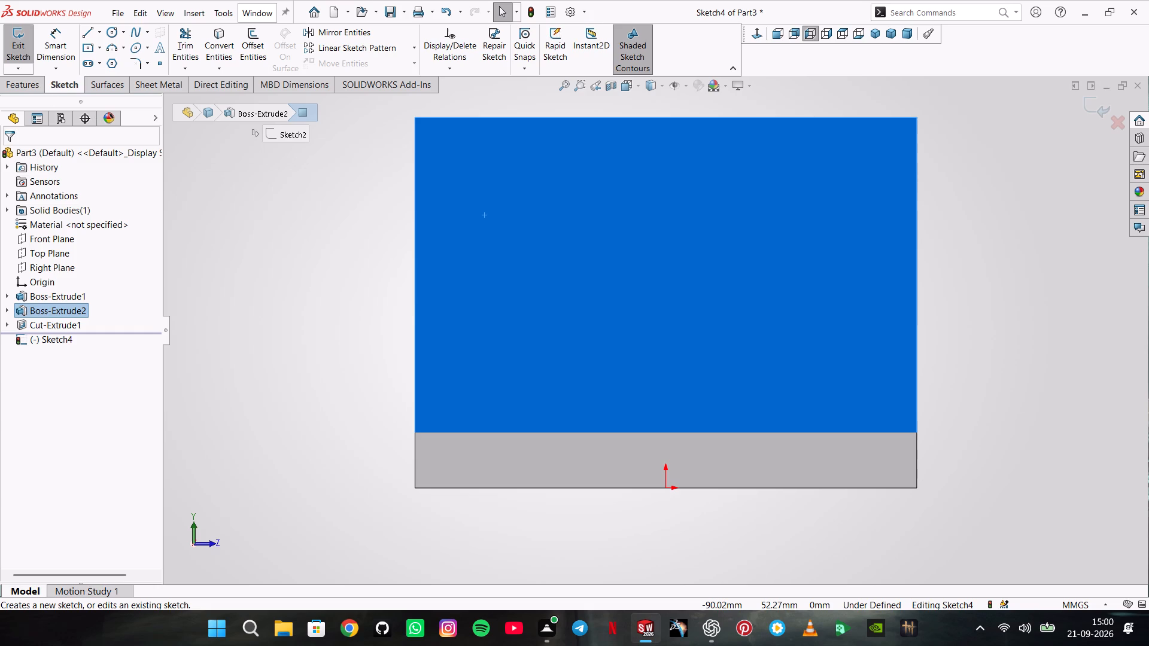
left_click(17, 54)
On the Right Plane, sketch a circle of about 11 mm radius centred about 59 mm above the origin, crossing the block's top edge.
middle_click_drag(475, 258, 386, 292)
scroll(390, 294, "up", 3)
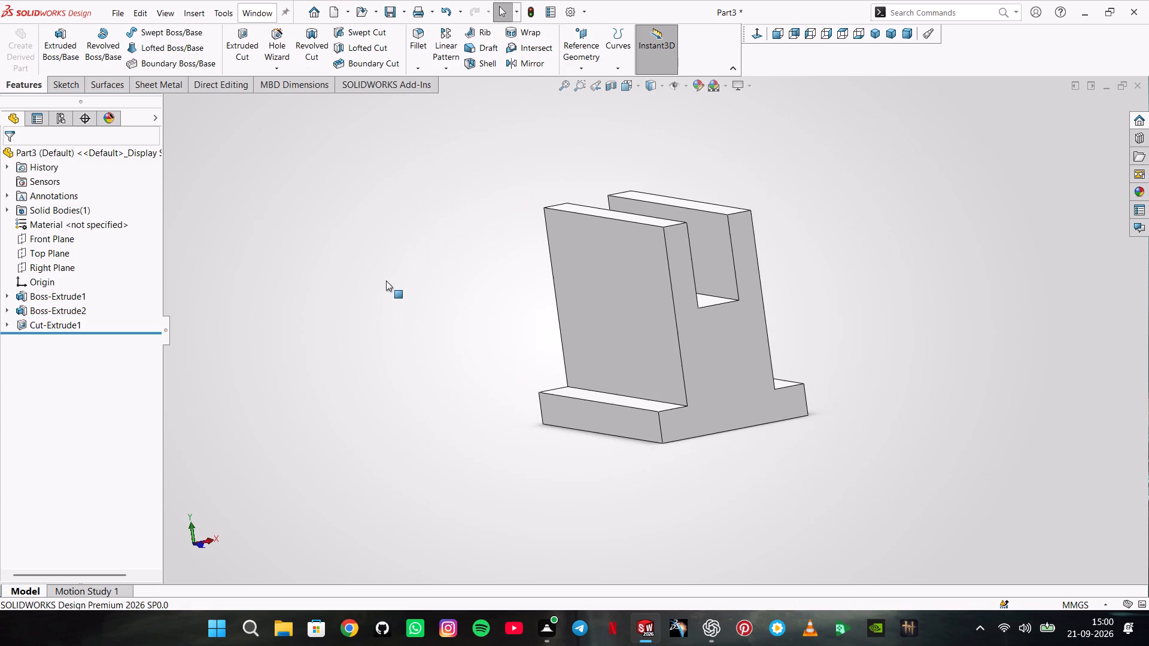
left_click(49, 264)
left_click(59, 250)
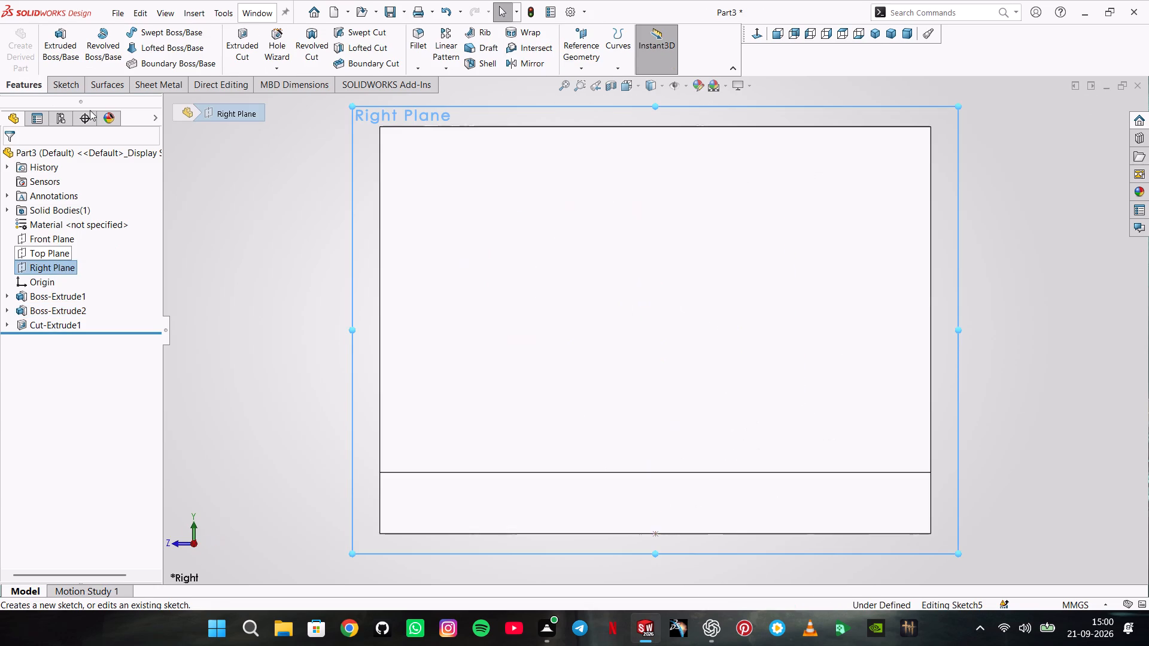
left_click(110, 29)
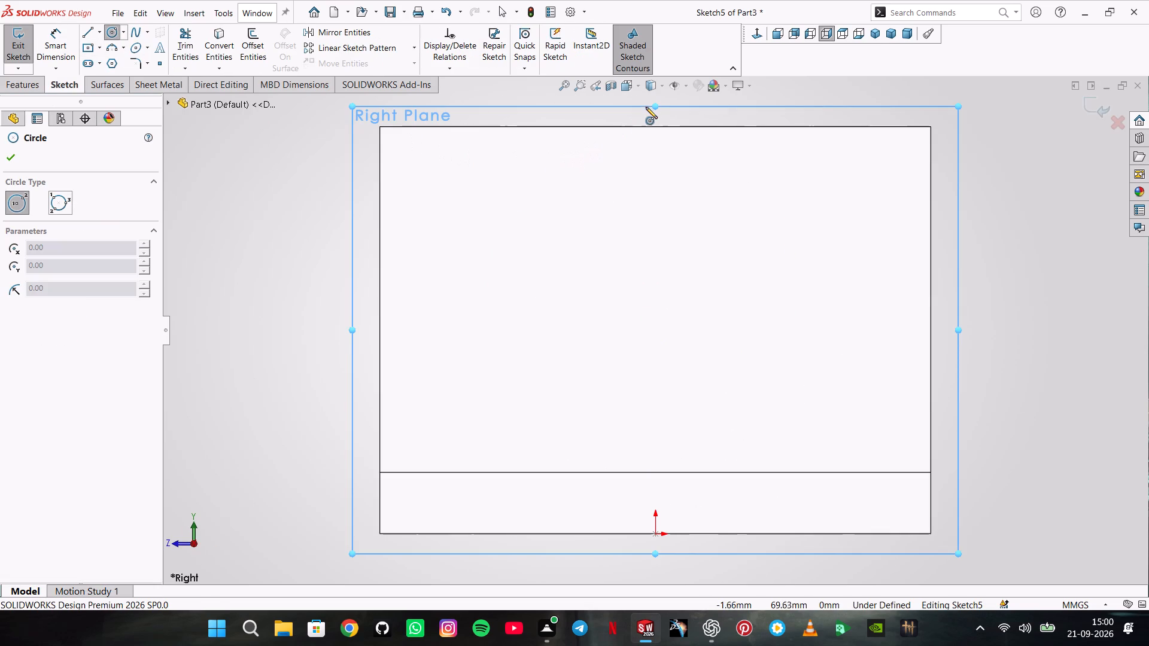
left_click(646, 170)
left_click(646, 238)
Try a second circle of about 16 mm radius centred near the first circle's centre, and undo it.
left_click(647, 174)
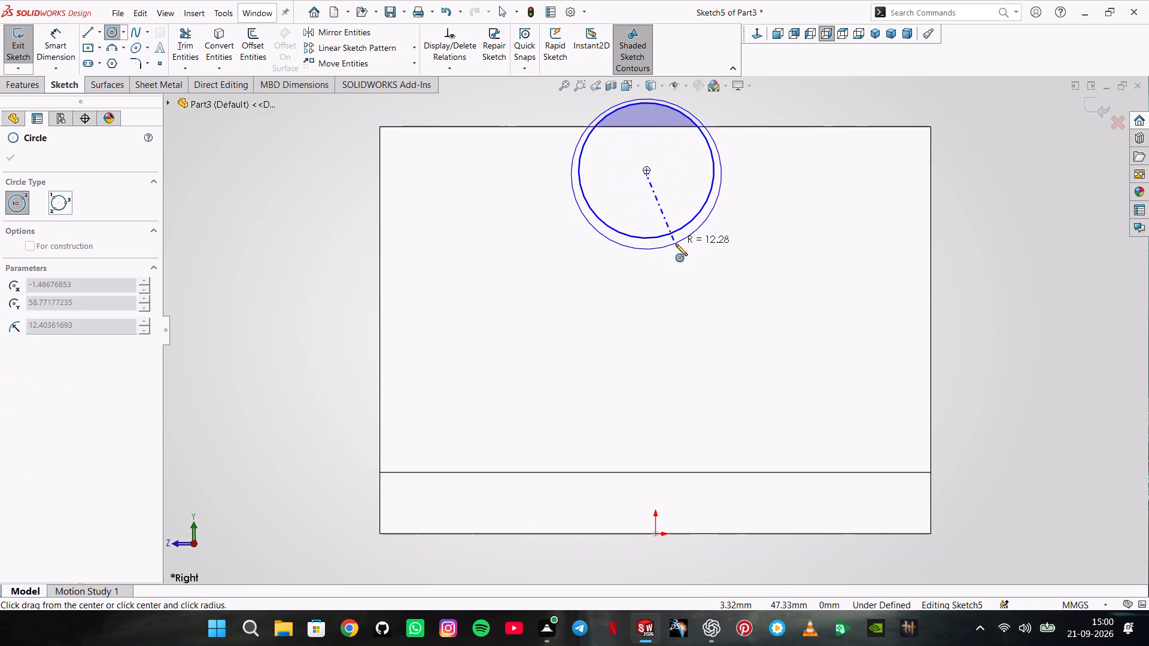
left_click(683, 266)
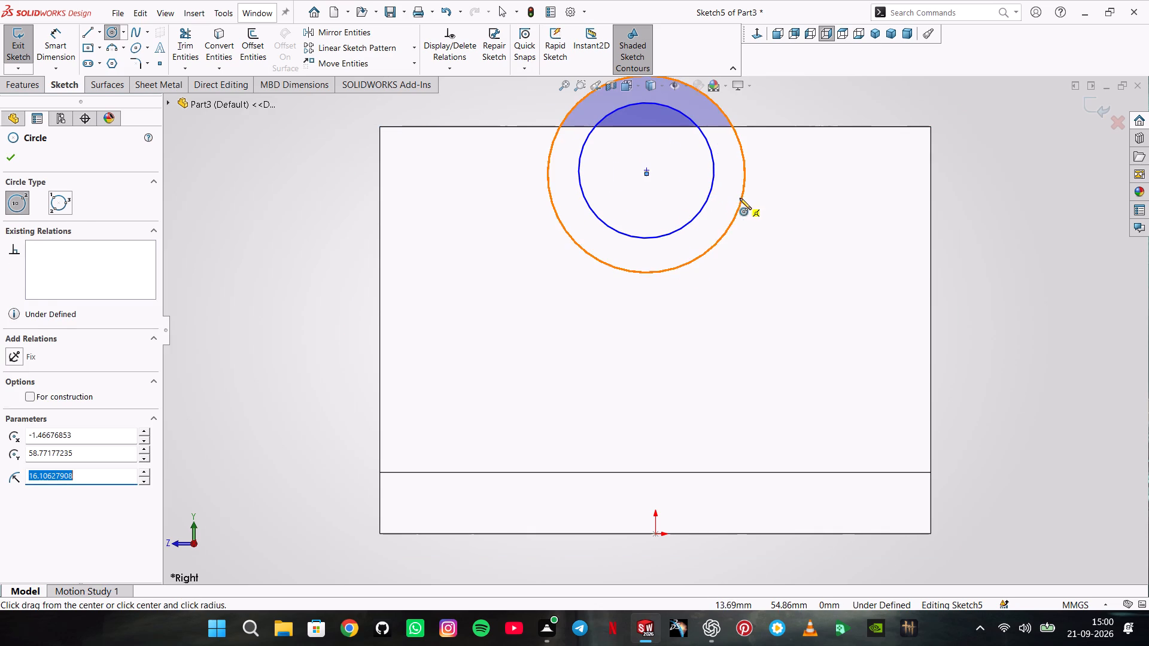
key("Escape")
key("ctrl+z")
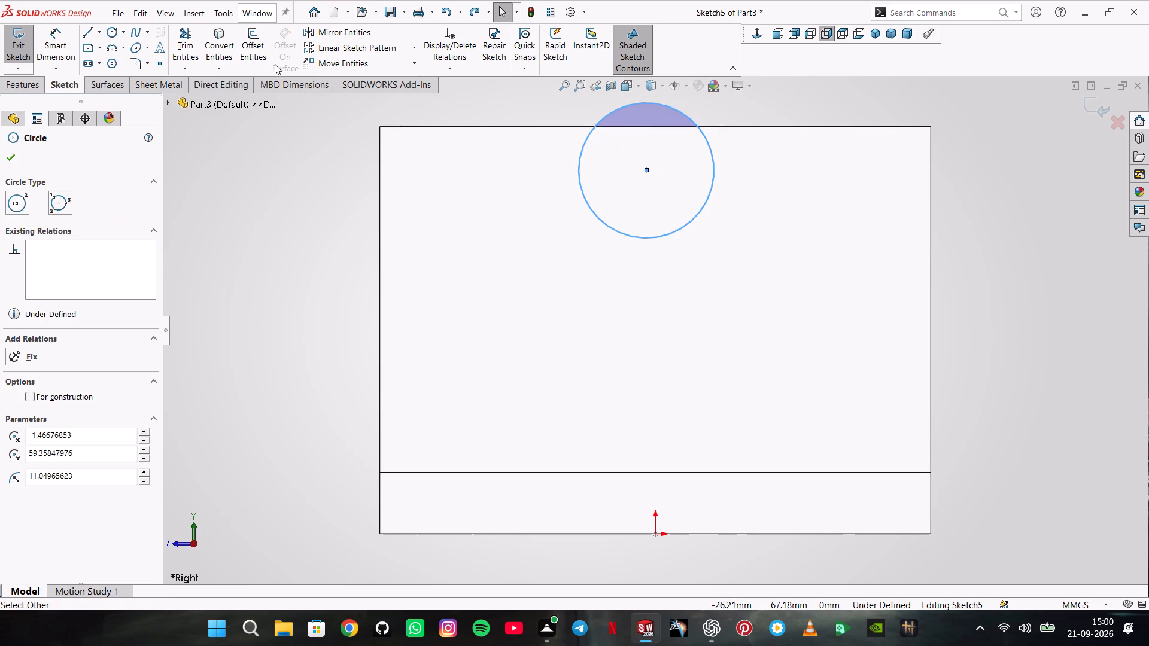
Sketch a larger circle of about 17.7 mm radius concentric with the first circle.
left_click(113, 33)
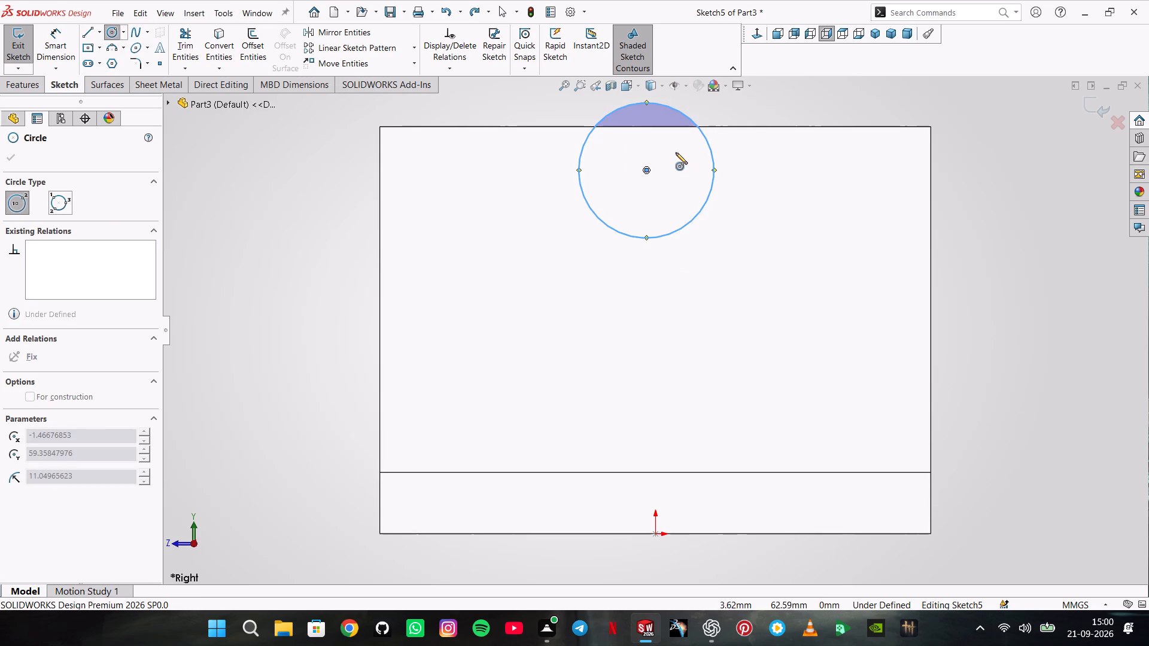
left_click(646, 170)
left_click(707, 260)
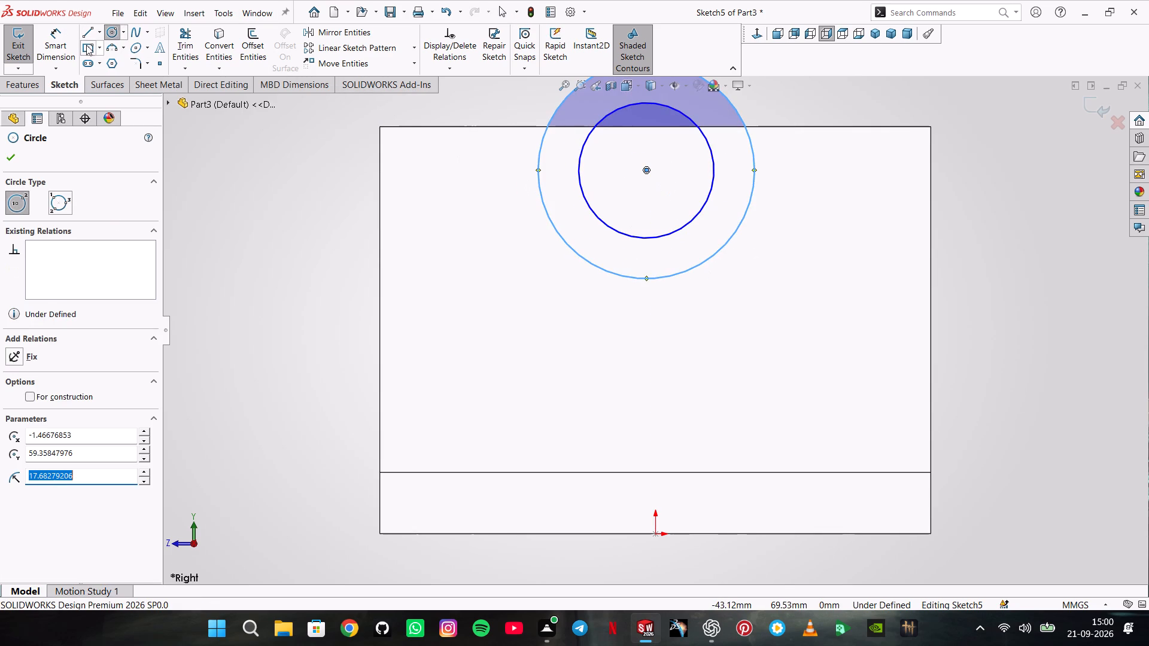
Dimension the inner circle's diameter to 24 mm.
left_click(51, 48)
left_click(709, 141)
left_click(959, 153)
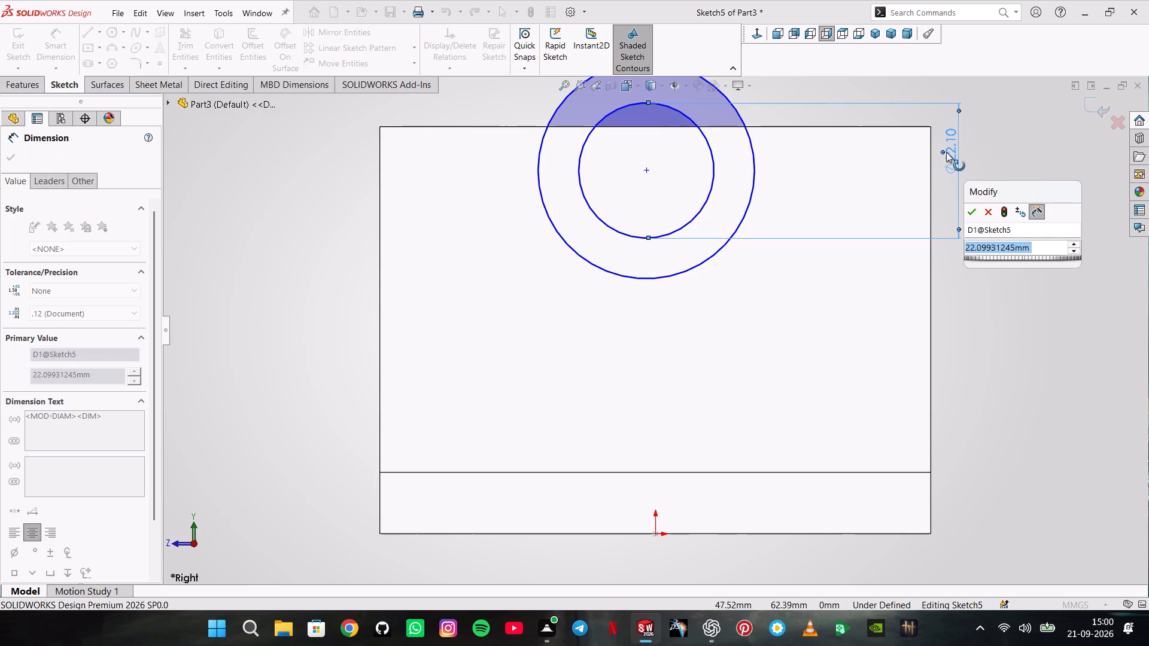
type("24")
key("Return")
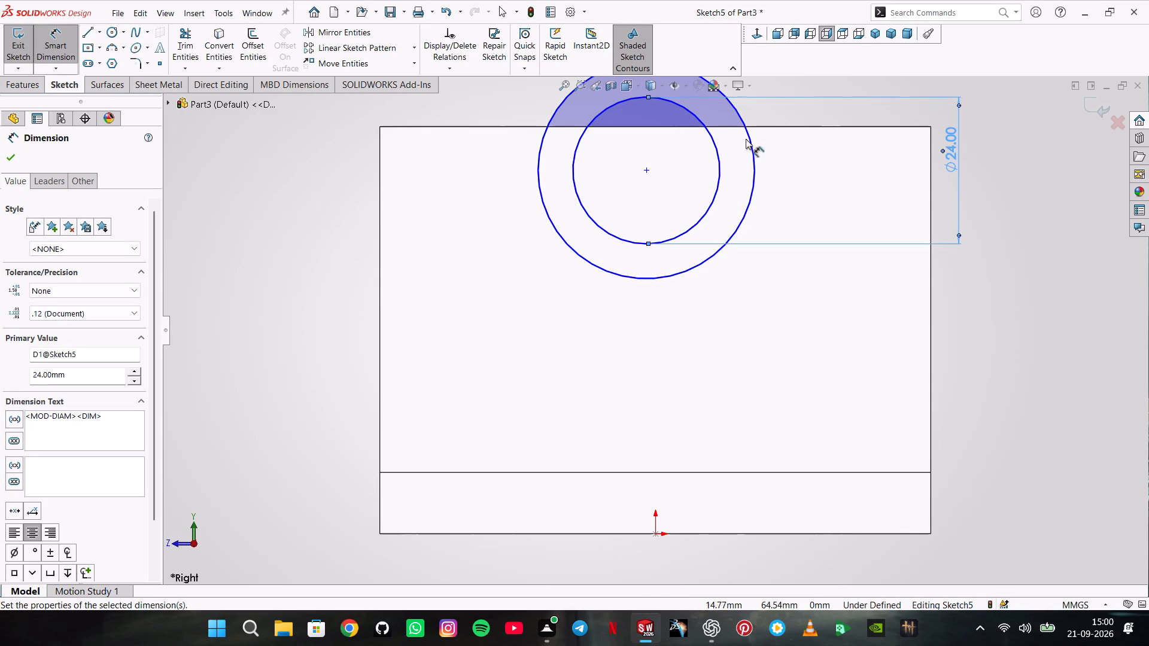
Dimension the outer circle's diameter to 3 mm.
left_click(753, 146)
left_click(1017, 148)
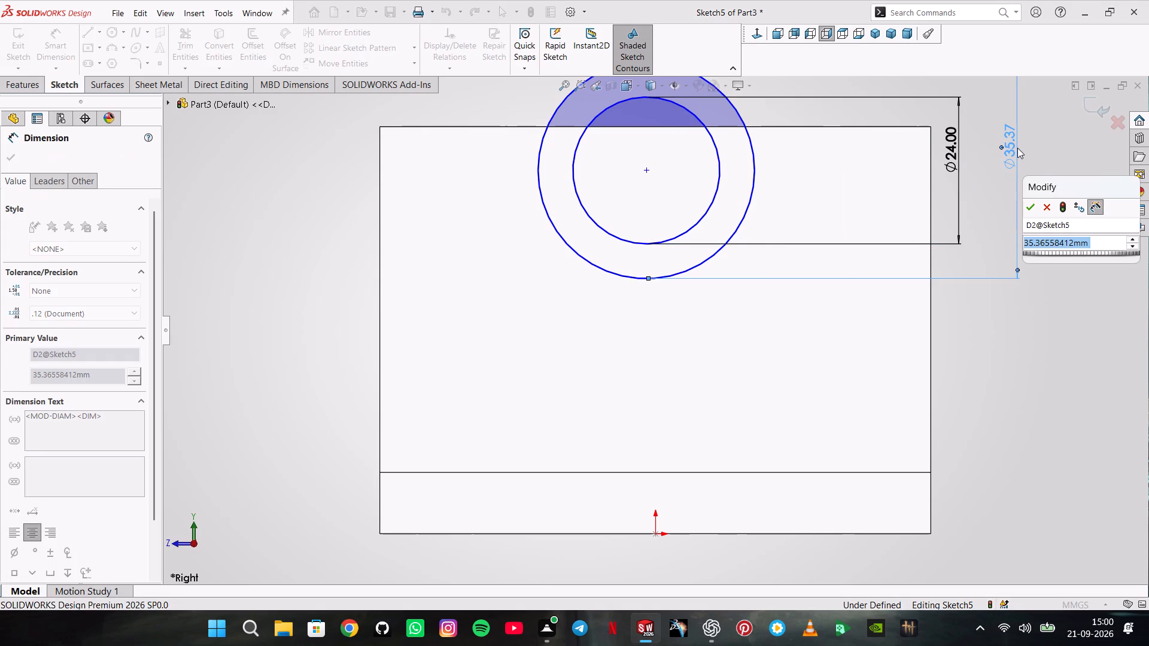
key("3")
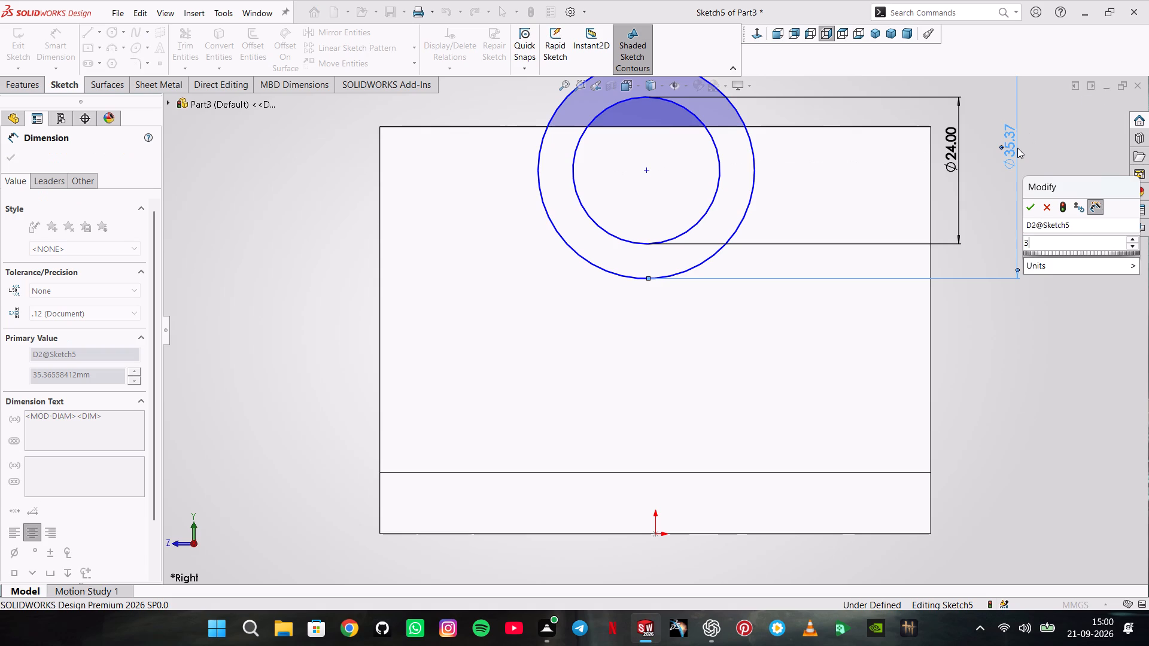
key("Return")
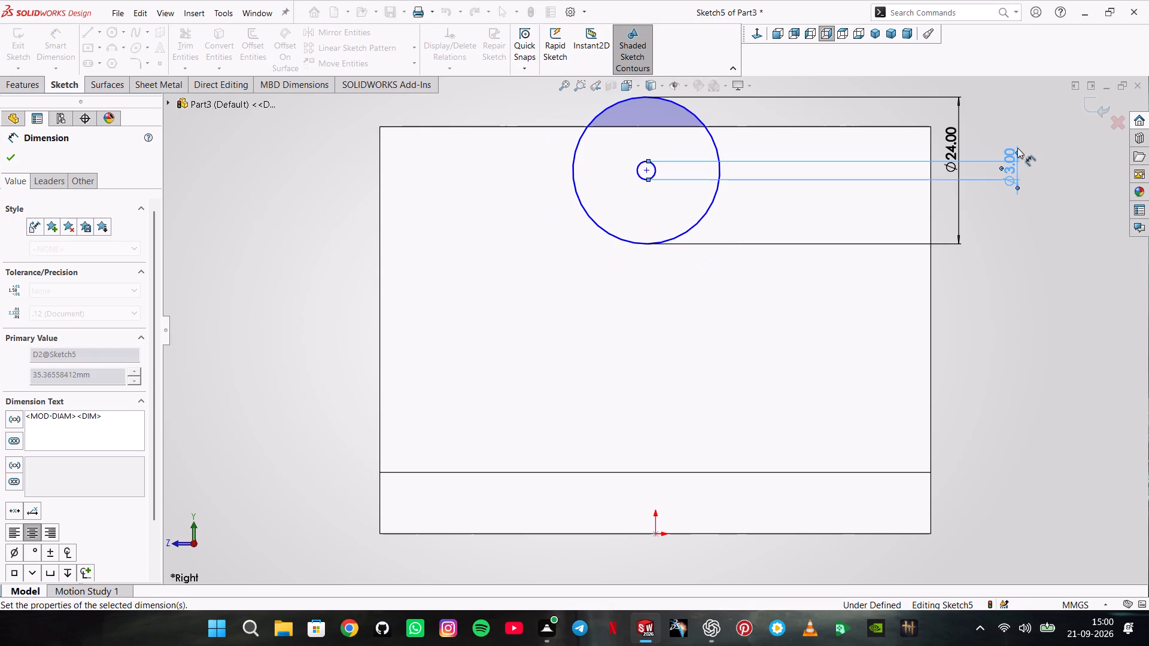
Set the larger circle's diameter to 12 mm.
double_click(959, 132)
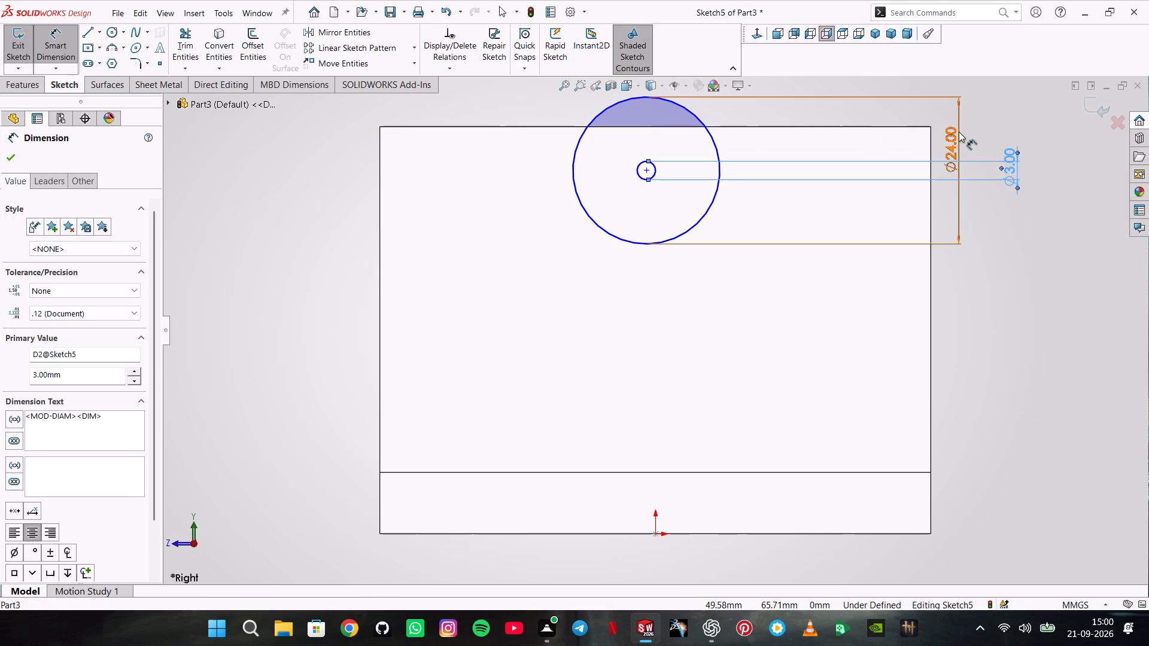
double_click(957, 132)
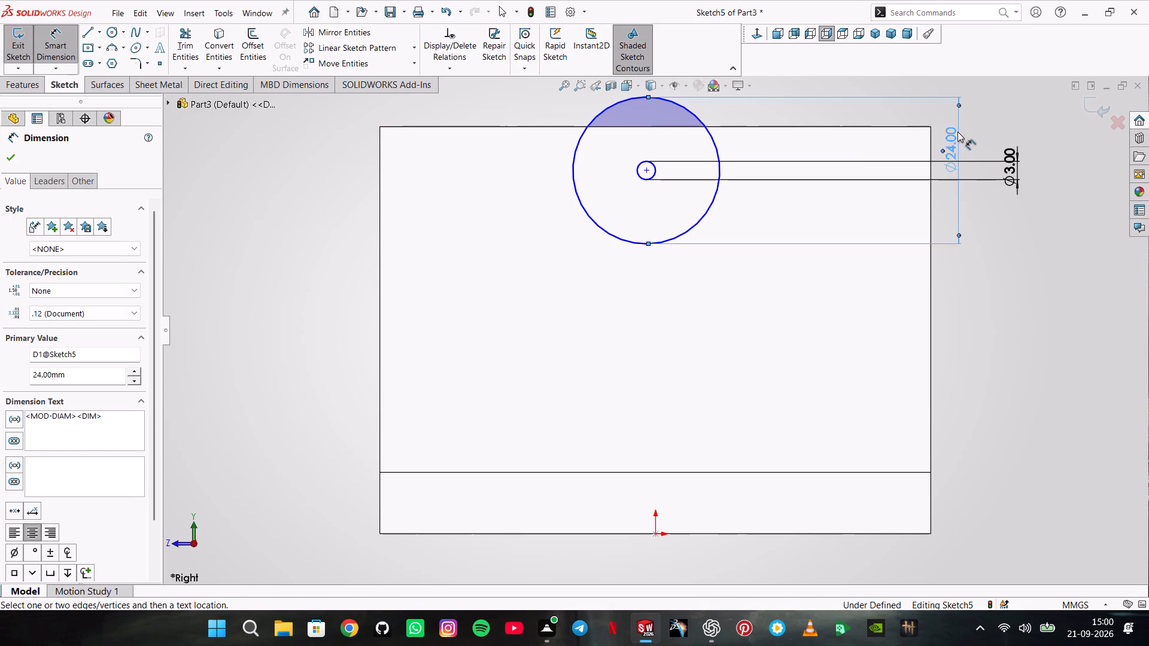
double_click(957, 132)
double_click(950, 139)
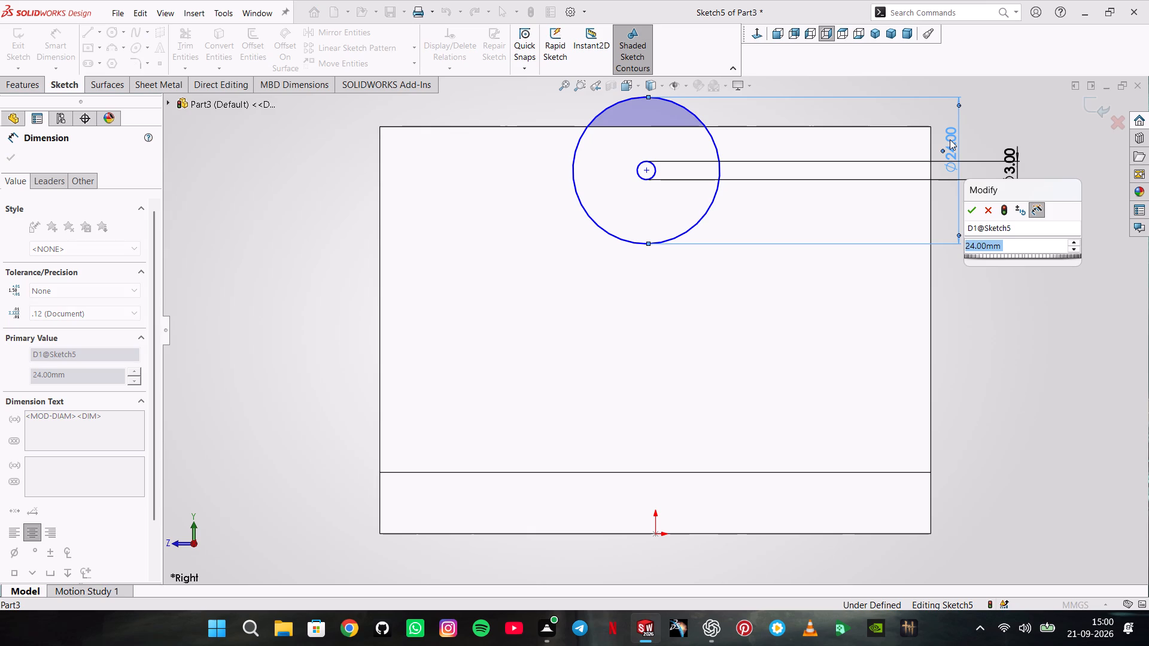
type("12")
key("Return")
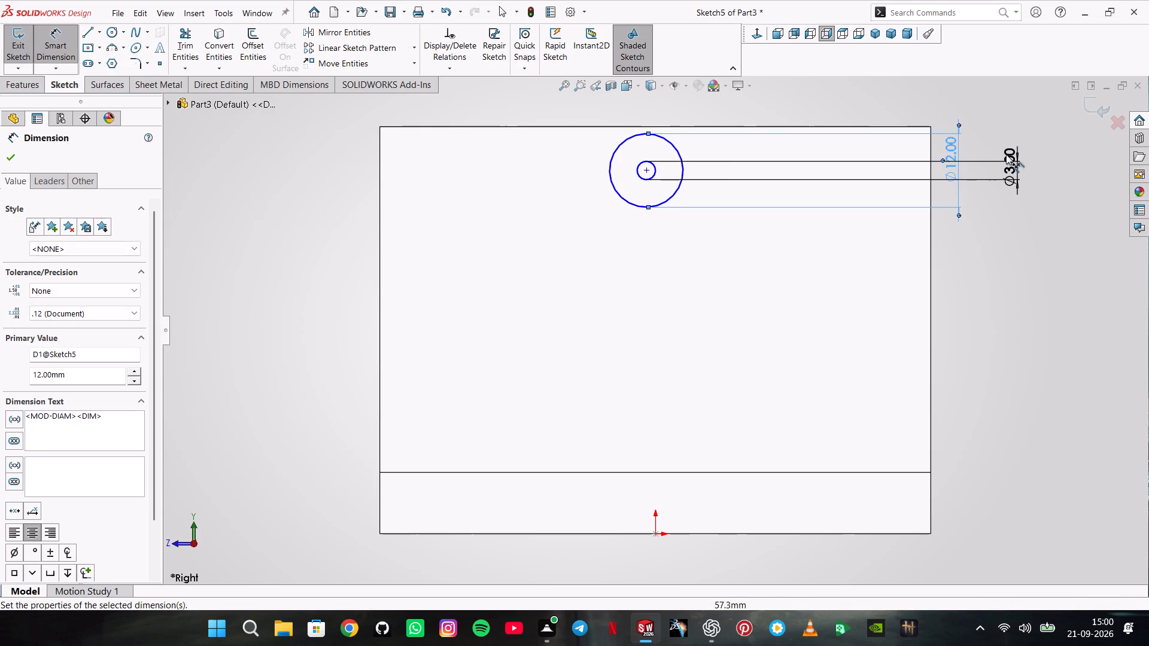
Set the small inner circle's diameter to 33 mm.
double_click(1010, 156)
double_click(1010, 156)
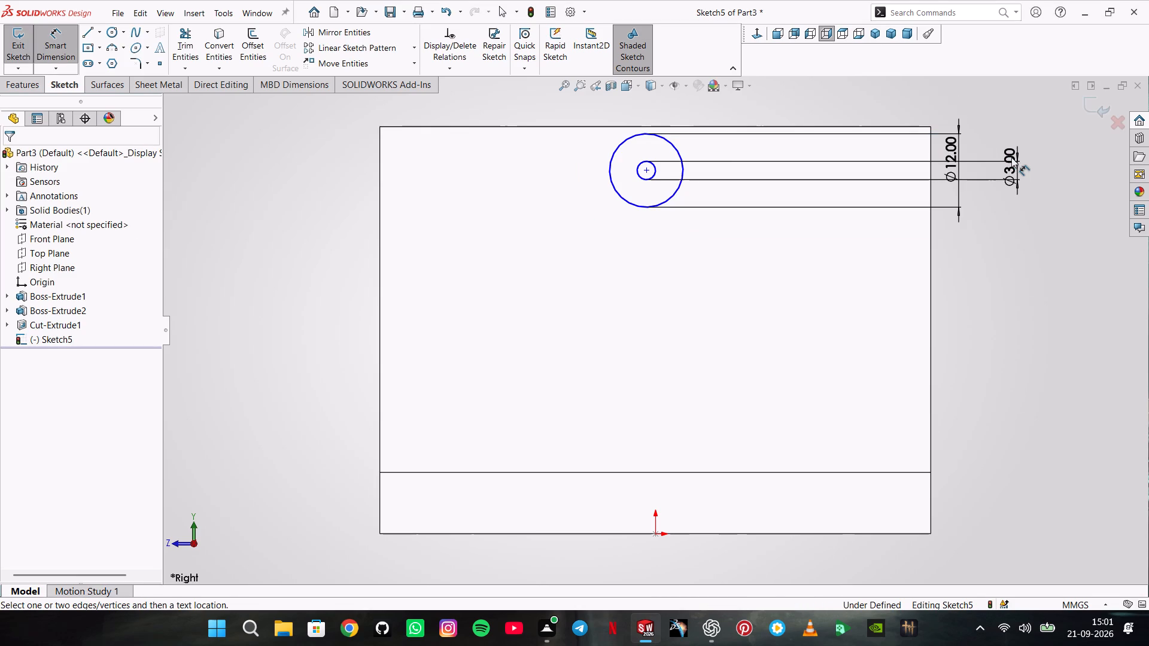
double_click(1013, 167)
type("33")
key("Return")
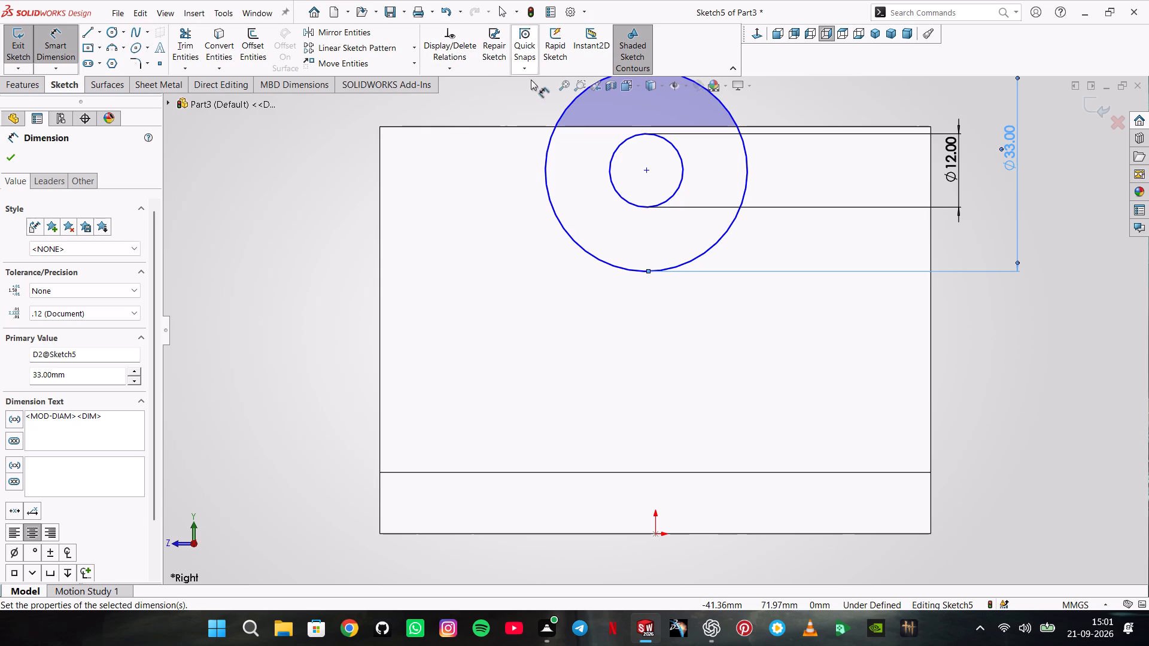
Dimension the height of the circles' shared centre above the base's bottom edge to 43 mm.
left_click(648, 169)
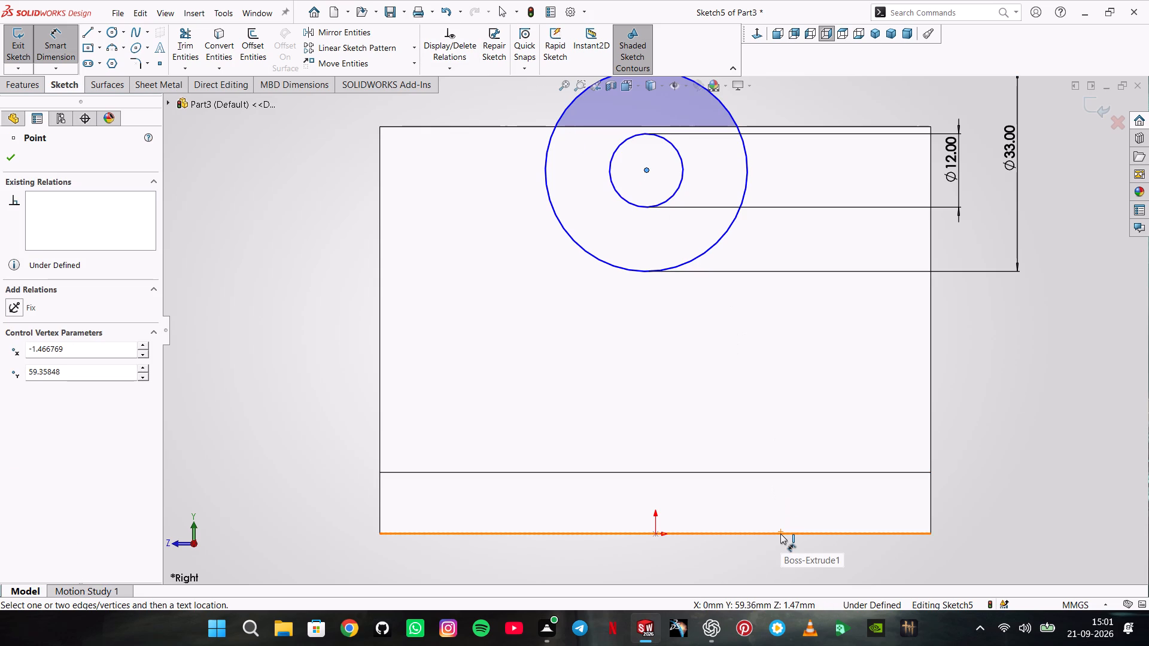
left_click(780, 534)
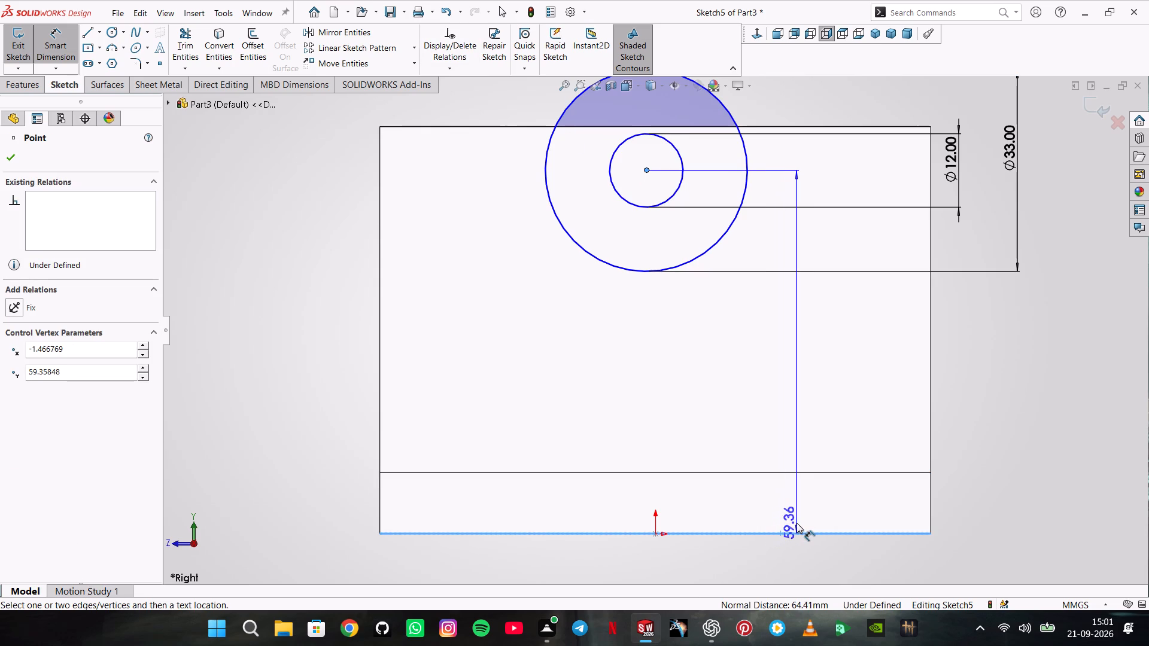
left_click(1070, 333)
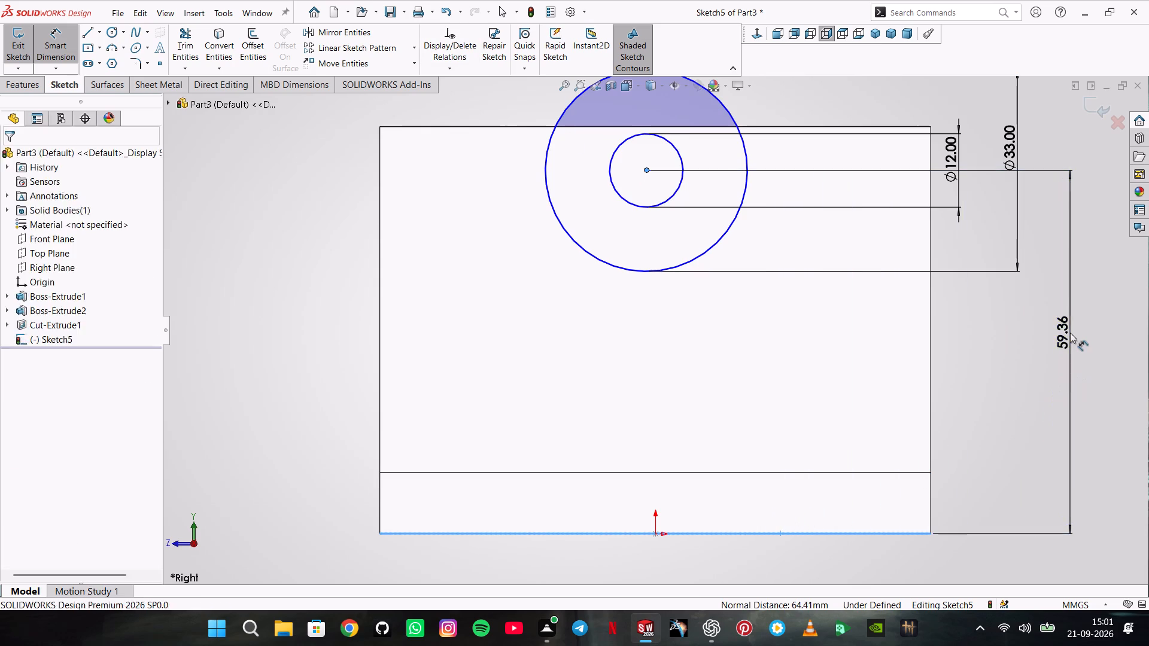
type("43")
key("Return")
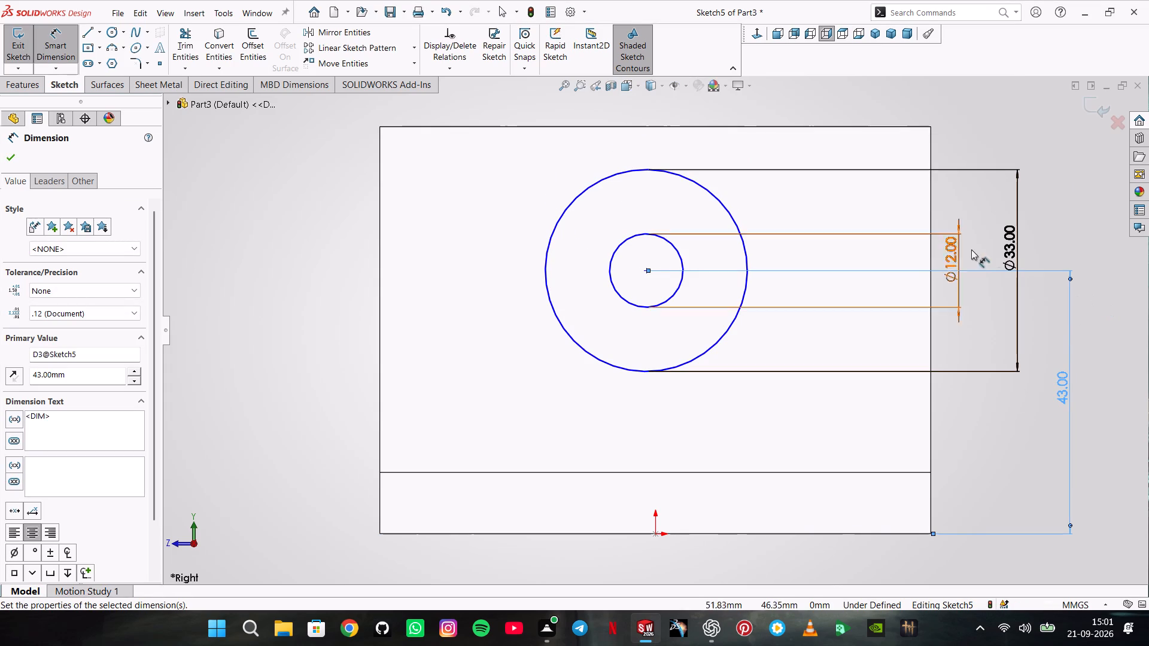
Dimension the horizontal distance from the circles' centre to the block's vertical side edge to 45 mm.
scroll(645, 272, "down", 3)
left_click(647, 283)
scroll(658, 291, "up", 4)
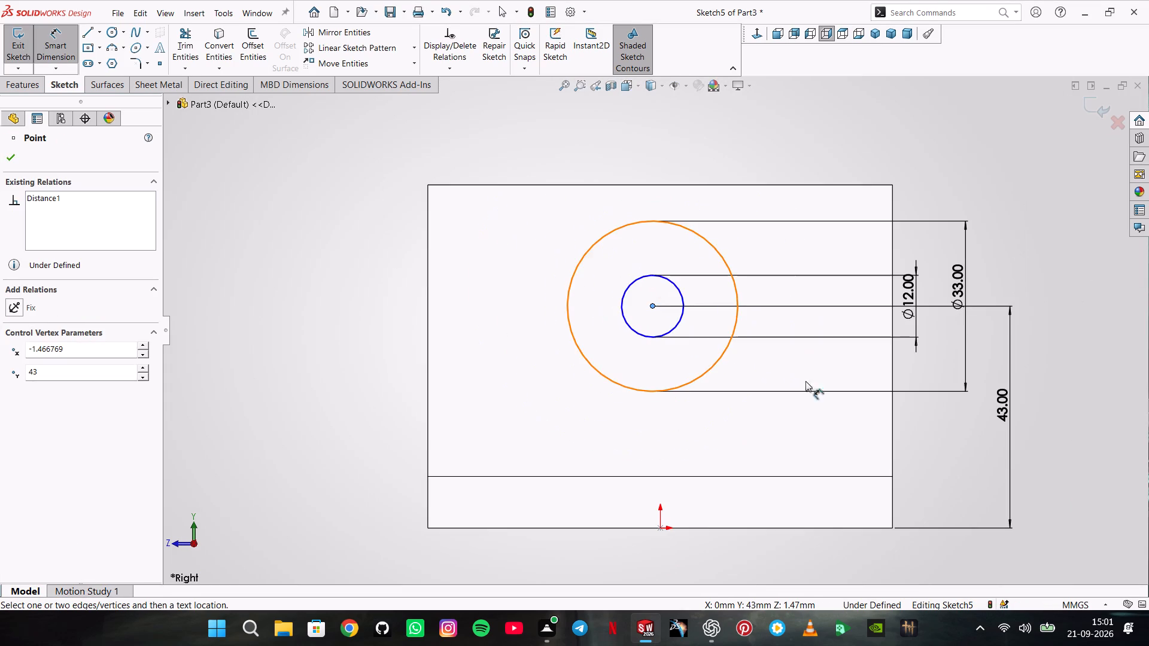
left_click(892, 455)
left_click(831, 559)
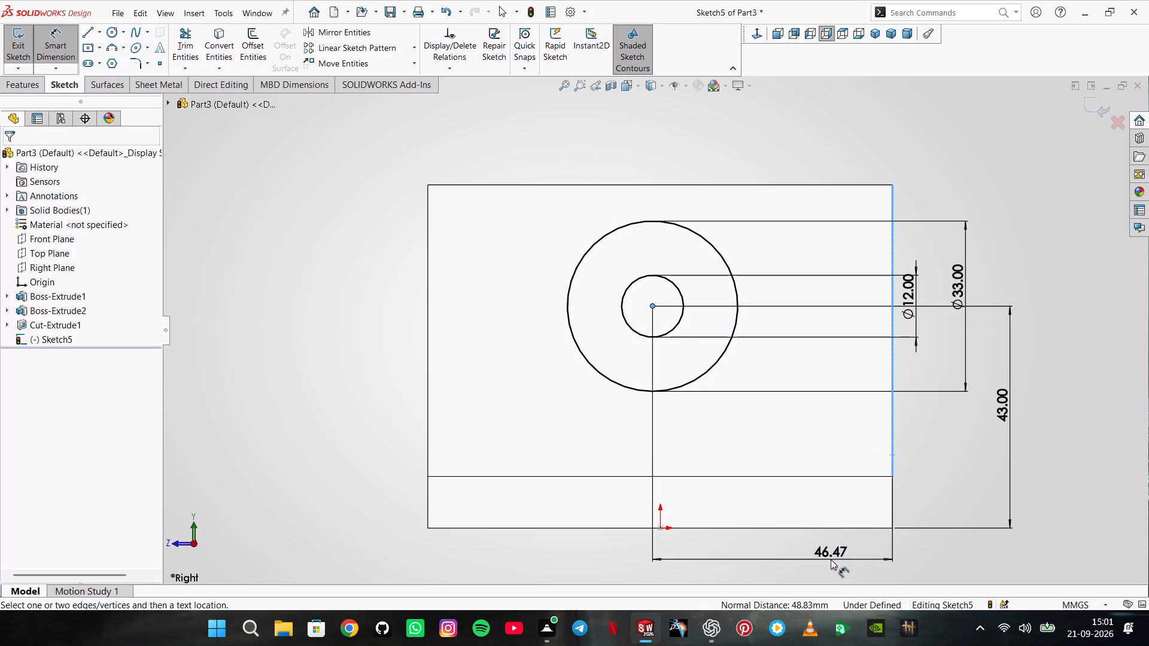
type("45")
key("Return")
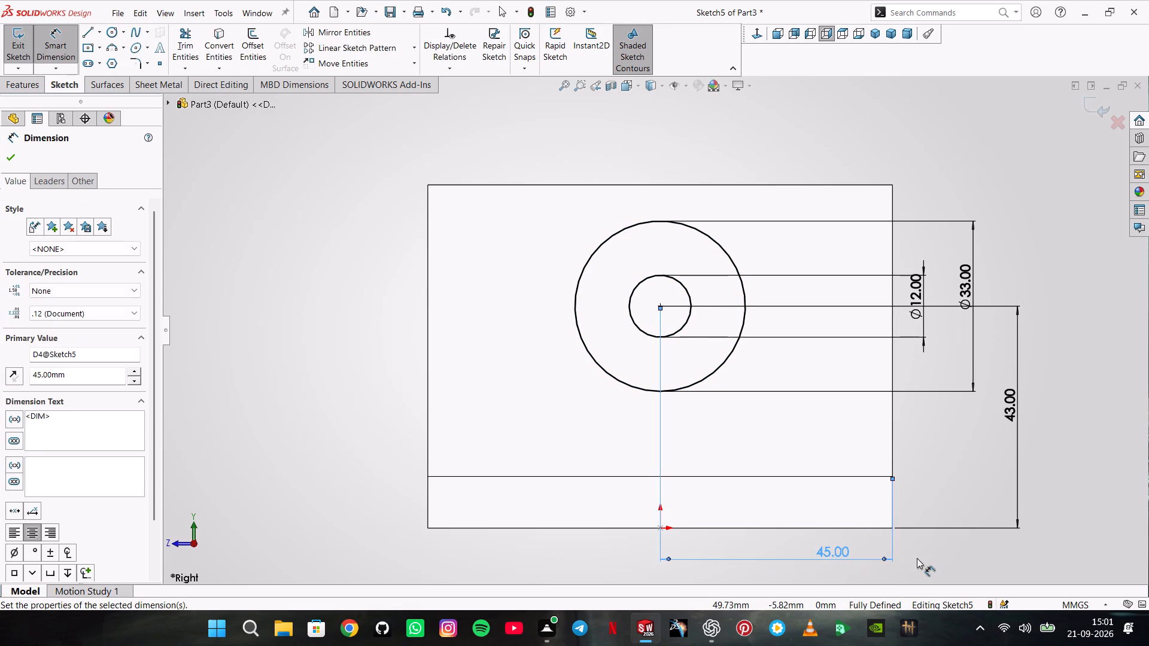
left_click(6, 153)
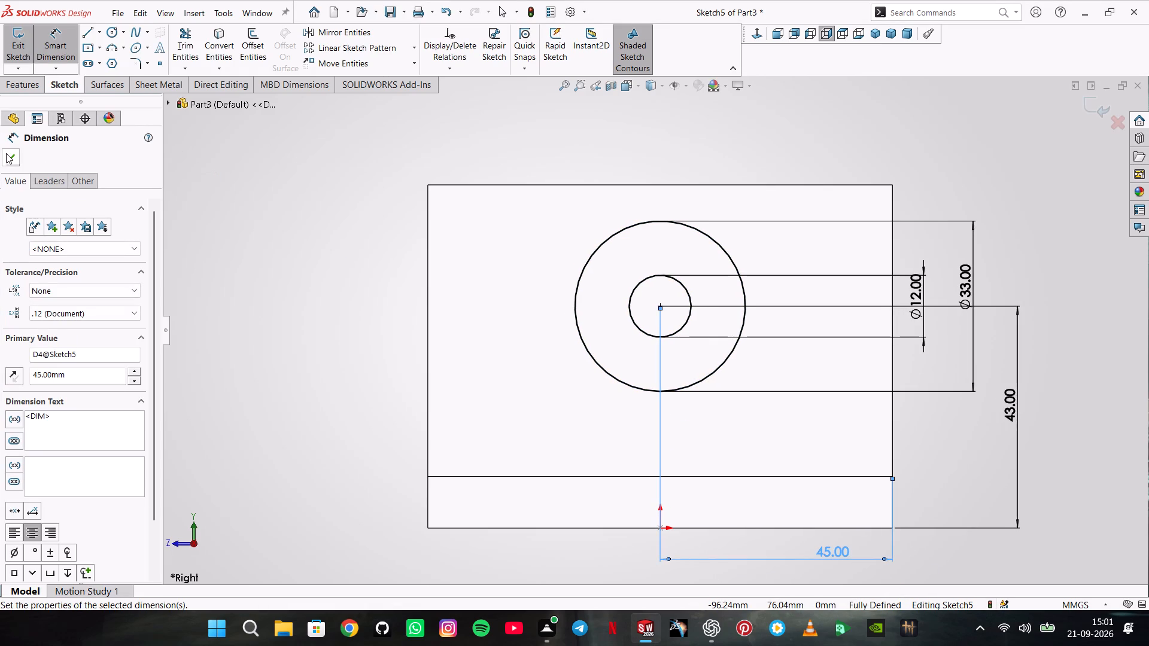
Extrude the two-circle profile as a boss with a Mid Plane end condition and 60 mm depth, merging the result.
left_click(32, 80)
left_click(69, 47)
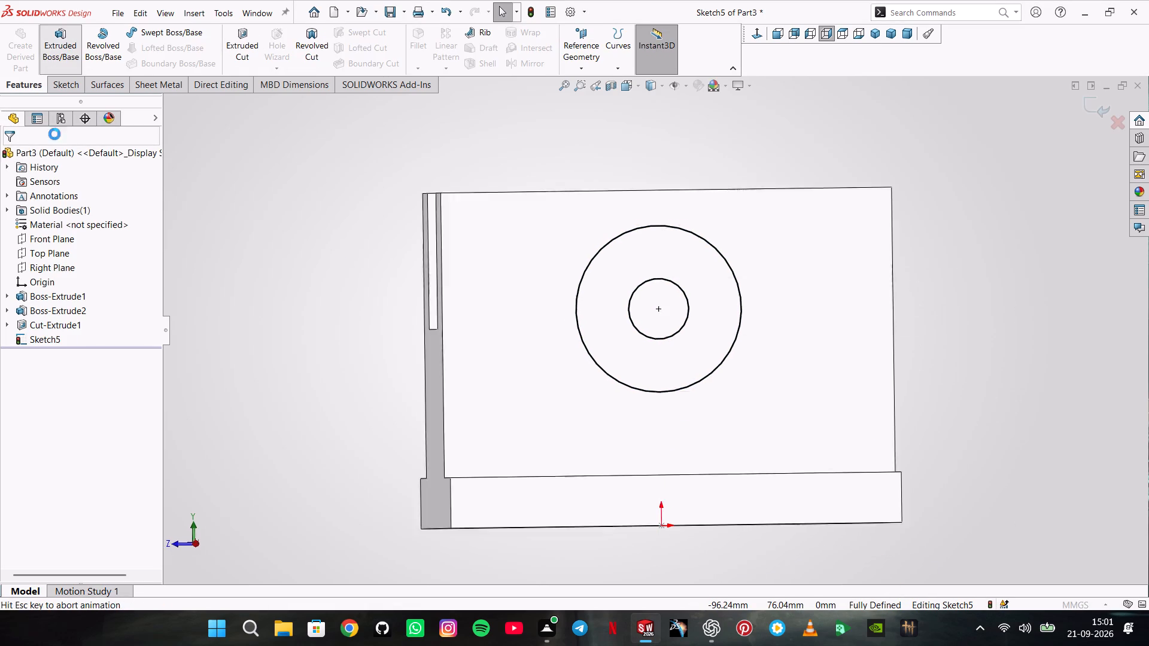
left_click(81, 200)
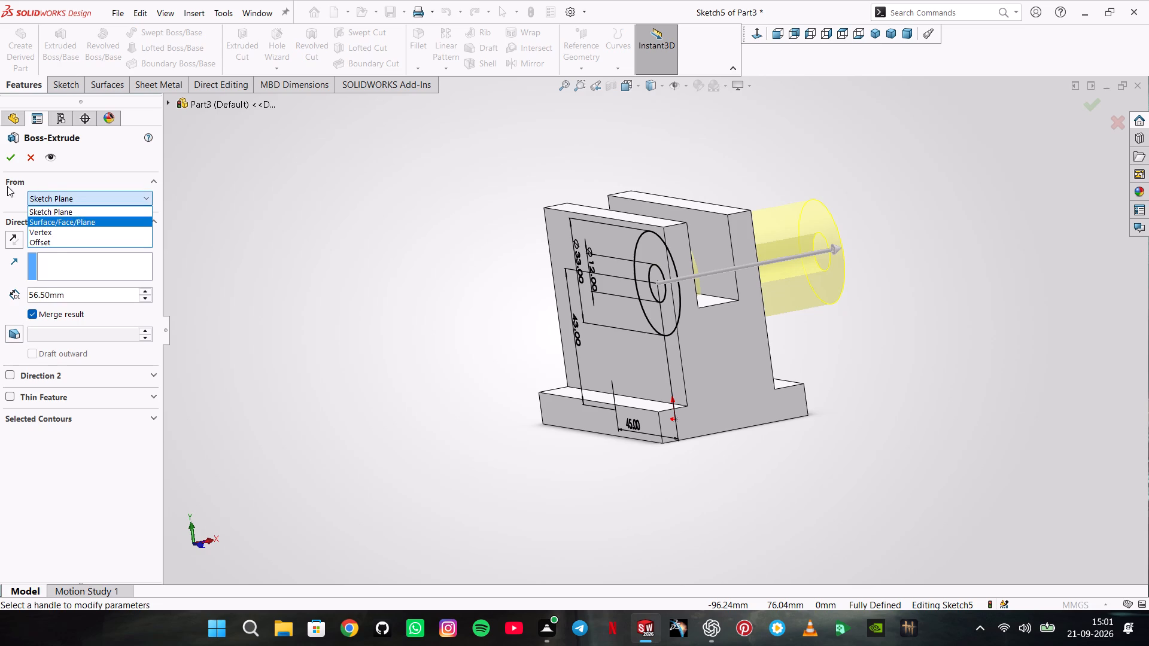
left_click(6, 187)
left_click(51, 238)
left_click(58, 310)
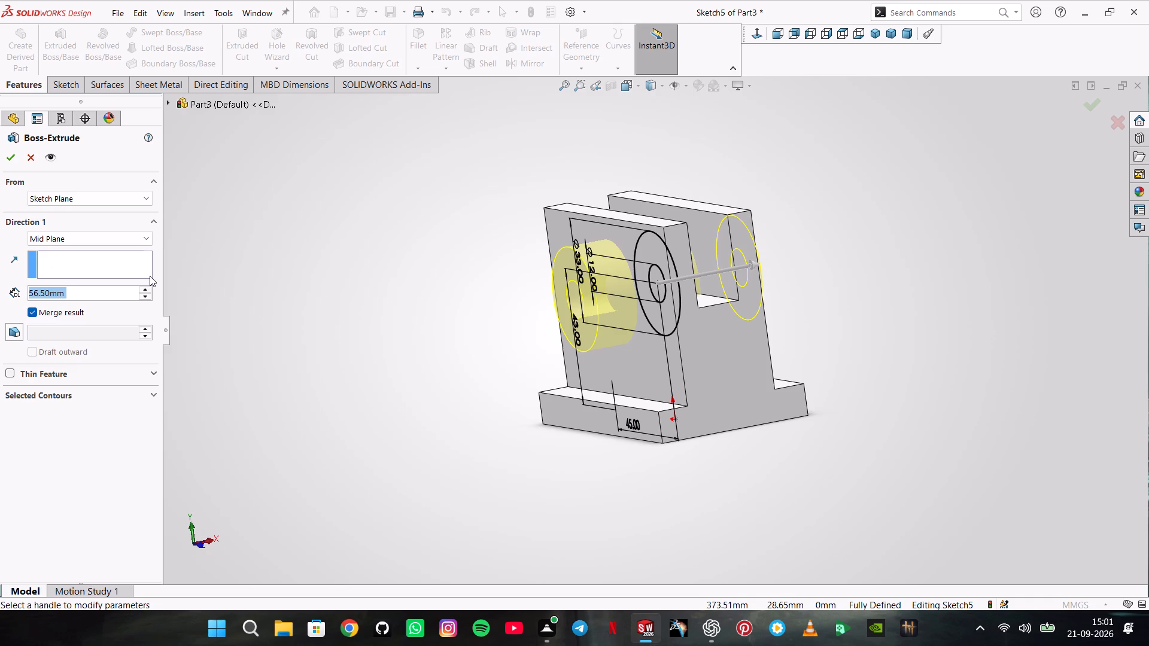
type("60")
key("Return")
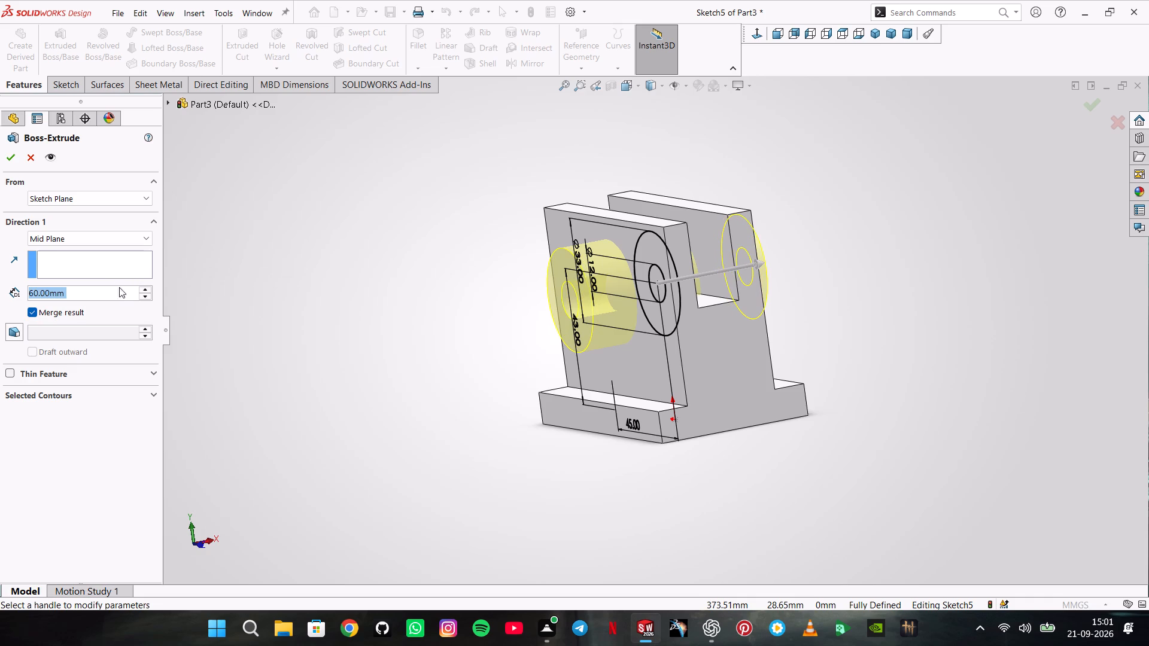
middle_click_drag(464, 210, 429, 224)
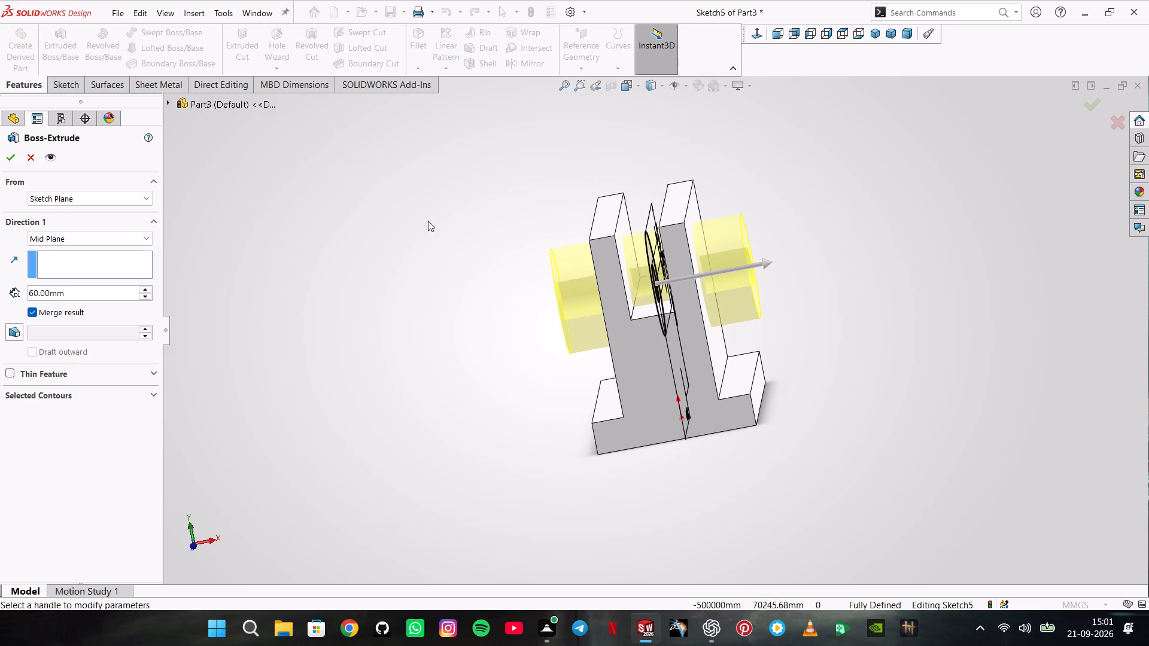
left_click(10, 155)
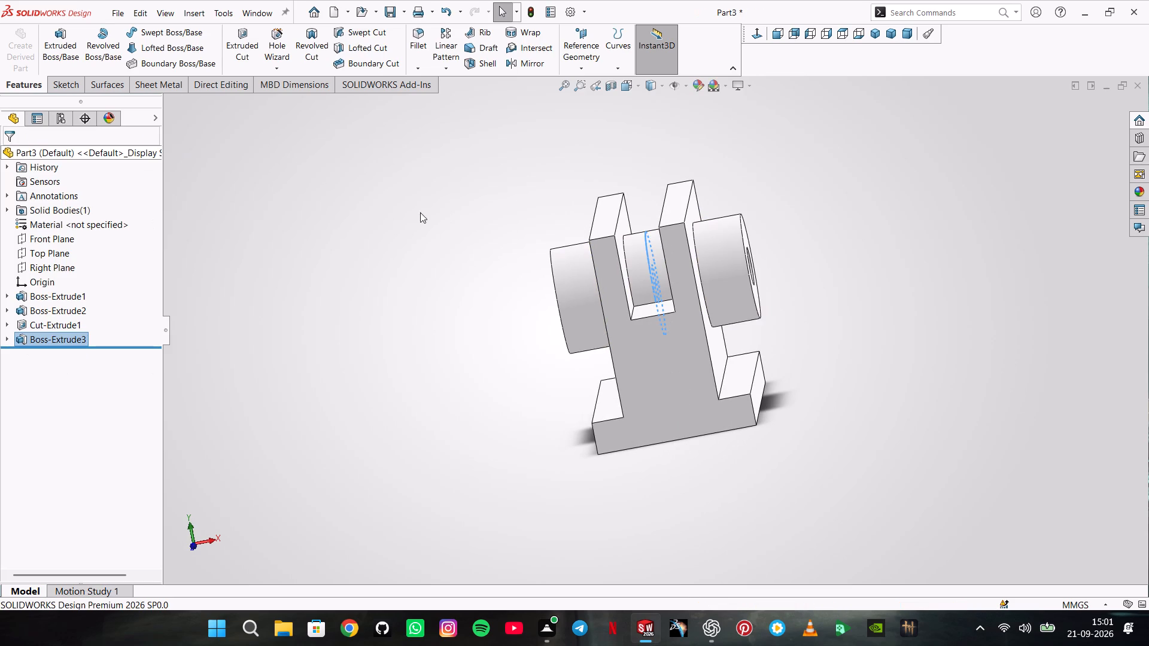
left_click(434, 197)
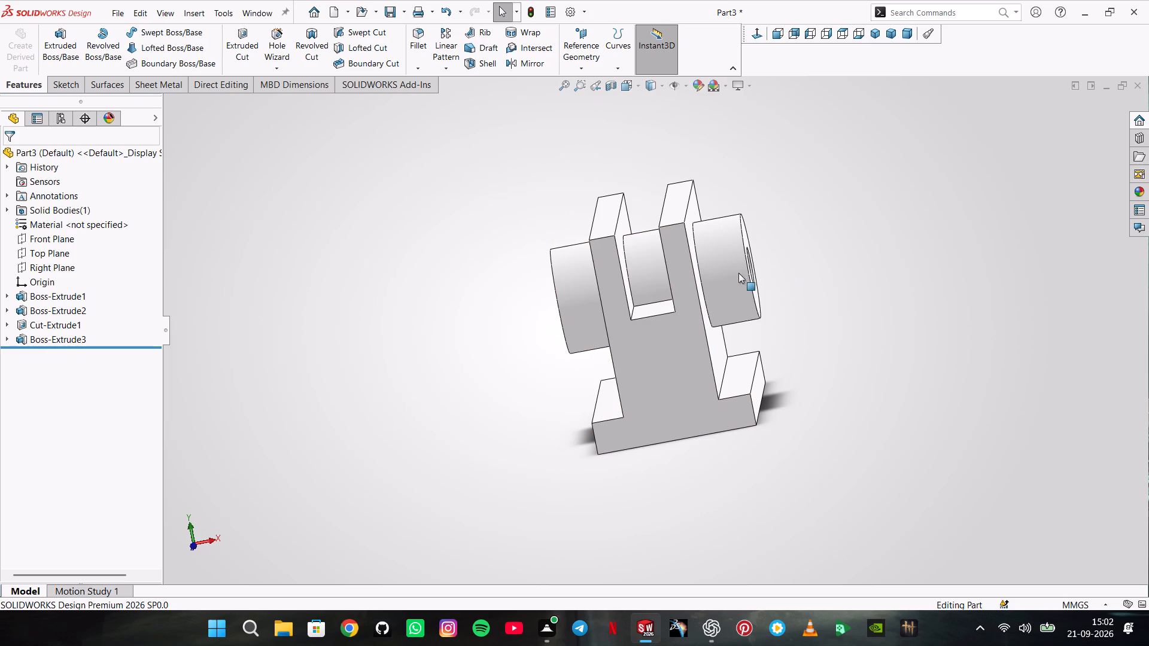
Inspect the cylindrical boss and reopen its two-circle sketch for review, leaving it without edits.
scroll(594, 257, "down", 2)
middle_click_drag(689, 294, 695, 252)
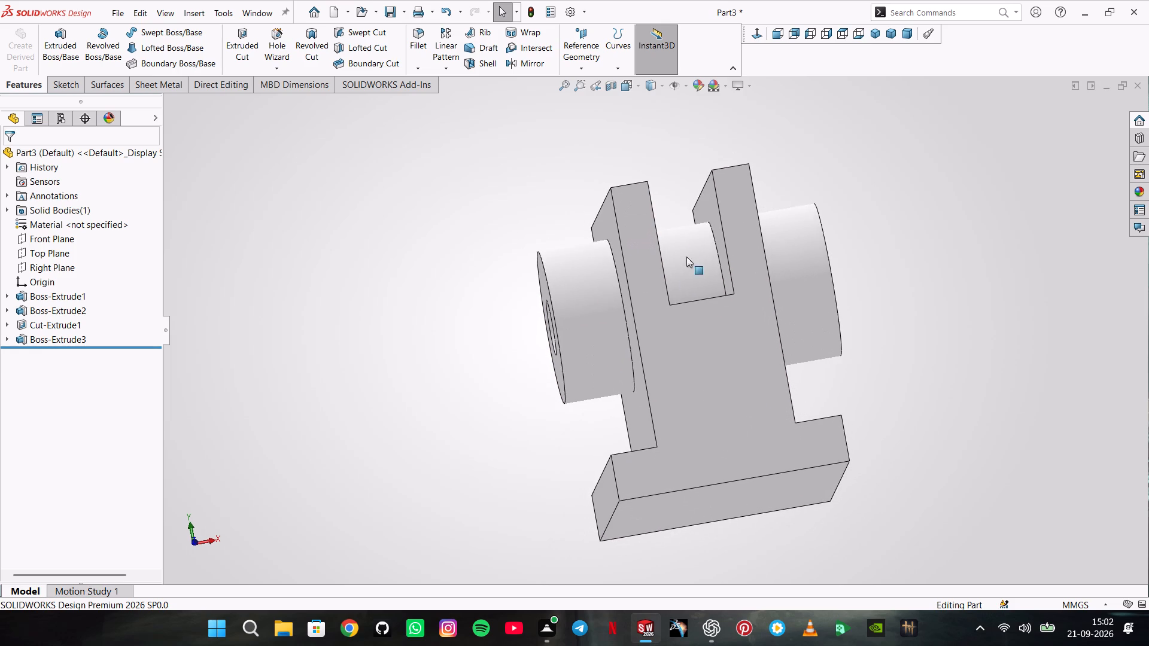
left_click(5, 337)
left_click(43, 354)
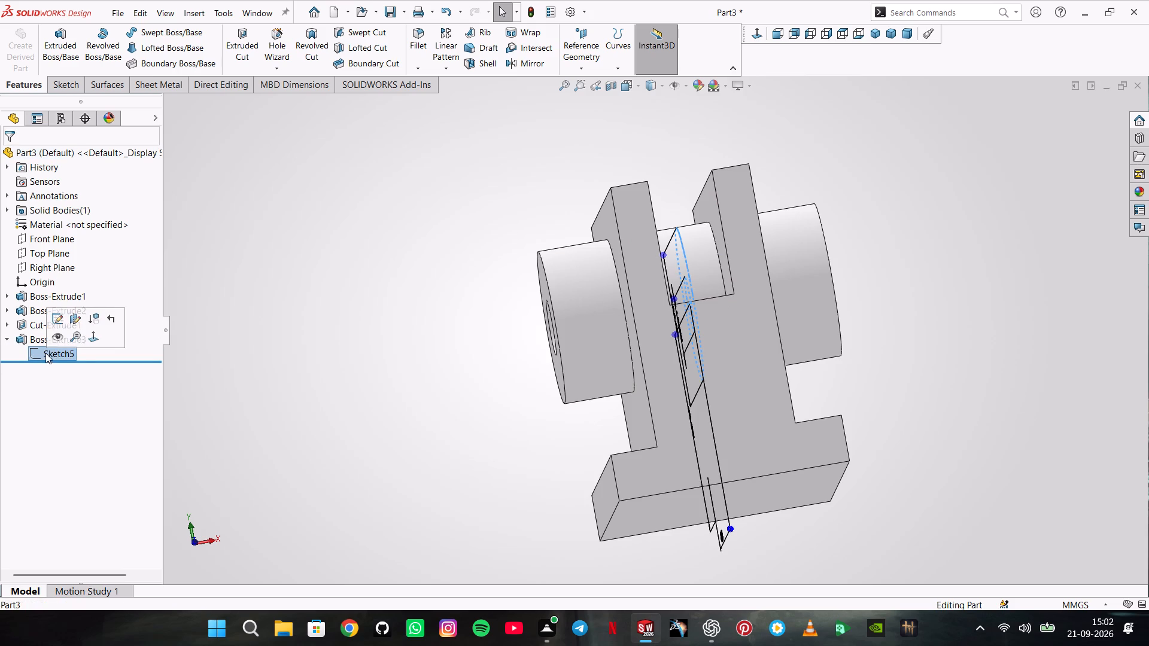
left_click(57, 326)
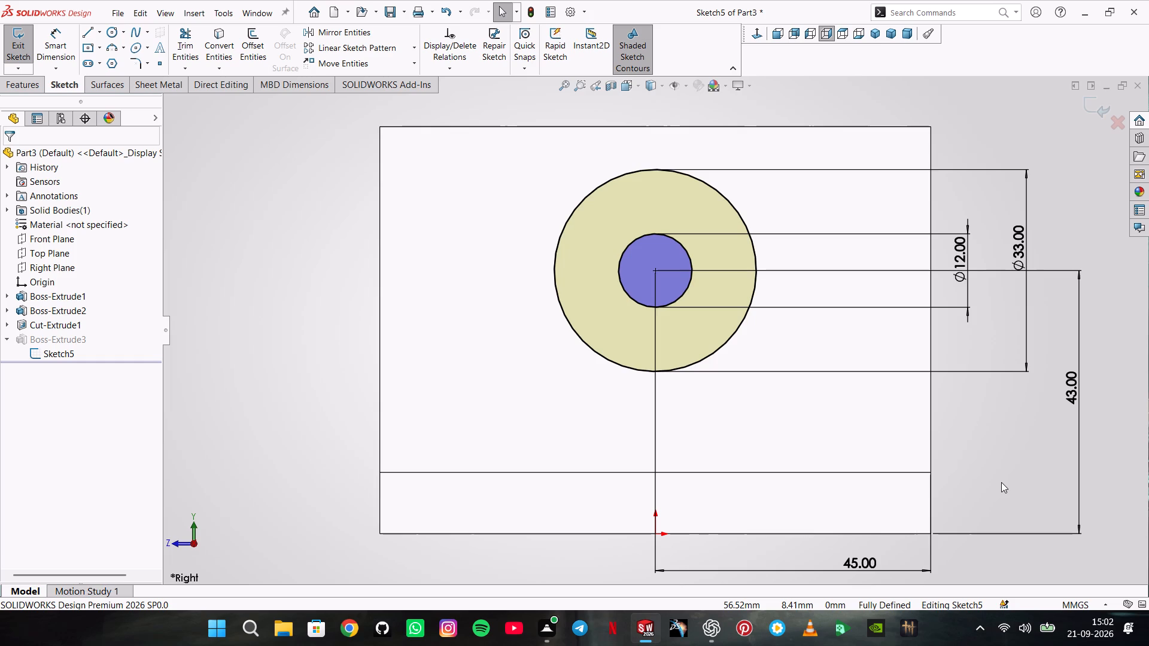
left_click(28, 87)
left_click(60, 76)
left_click(58, 85)
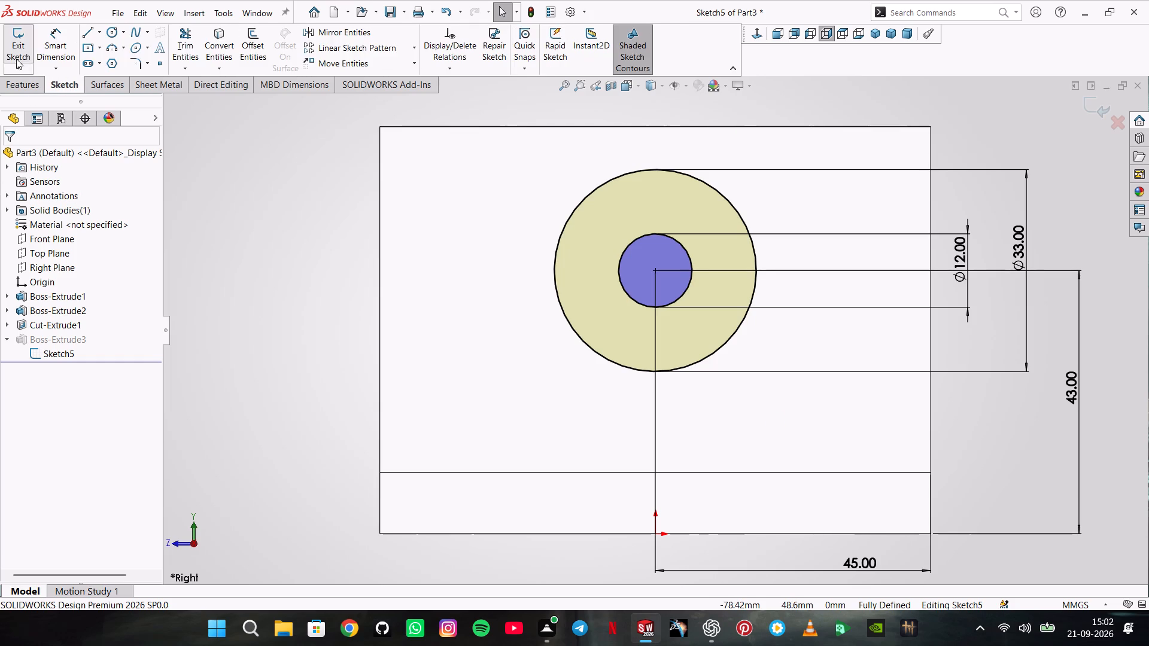
left_click(16, 59)
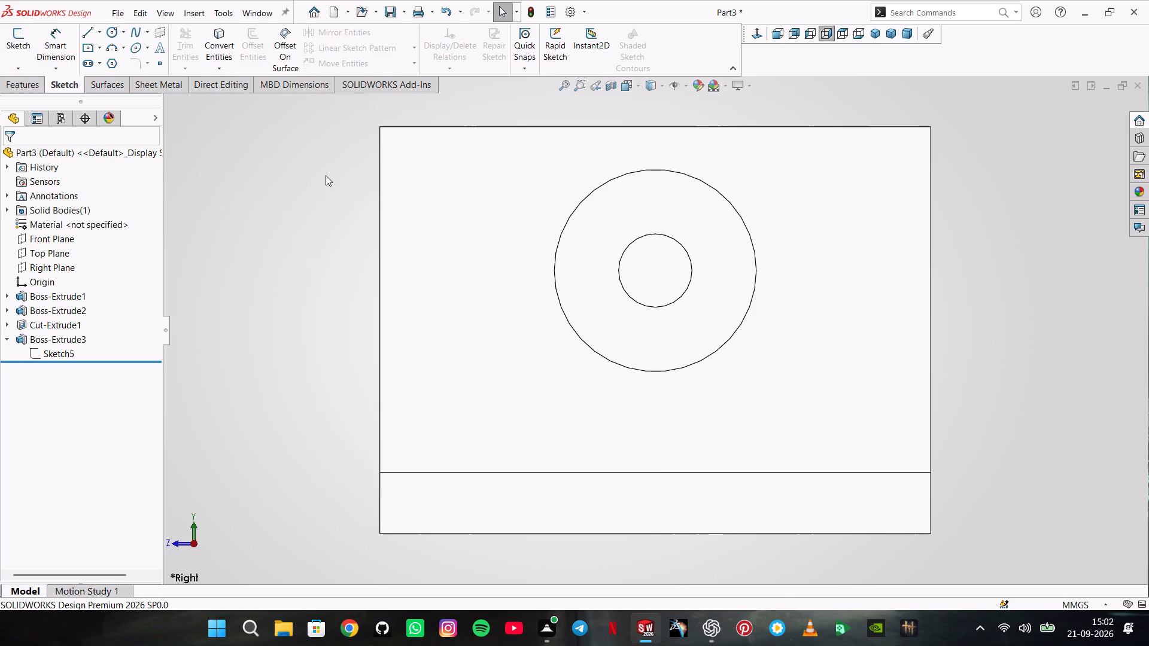
Start a sketch on the Front Plane and draw a corner rectangle about 43 × 13 mm across the top of the block.
left_click(32, 77)
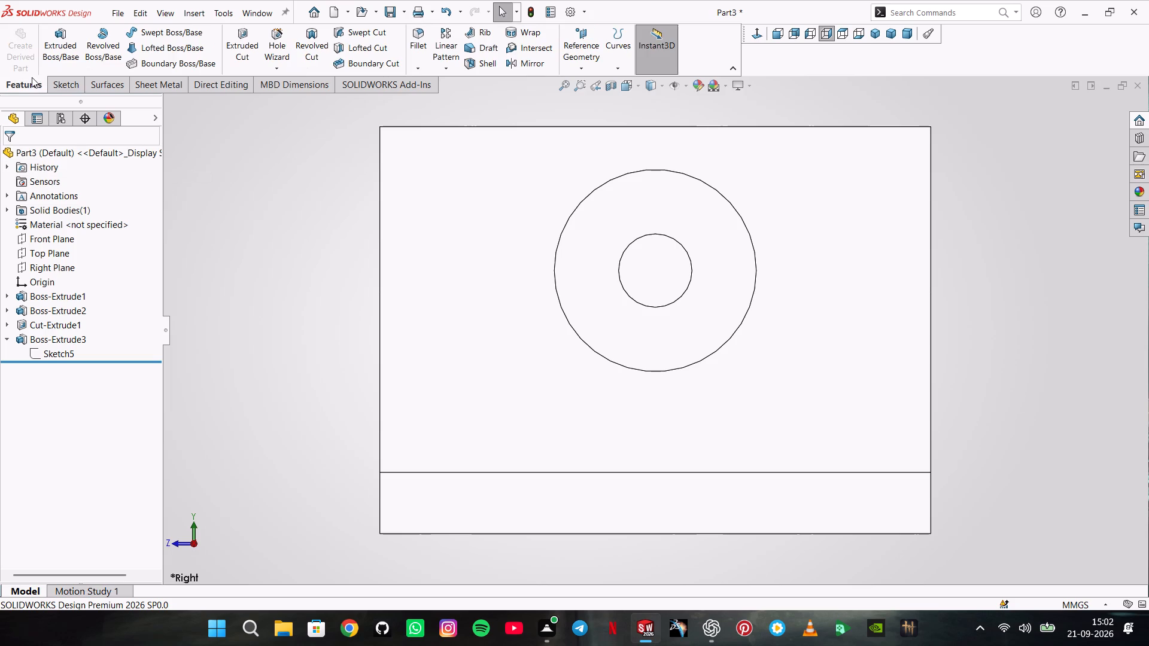
left_click(66, 87)
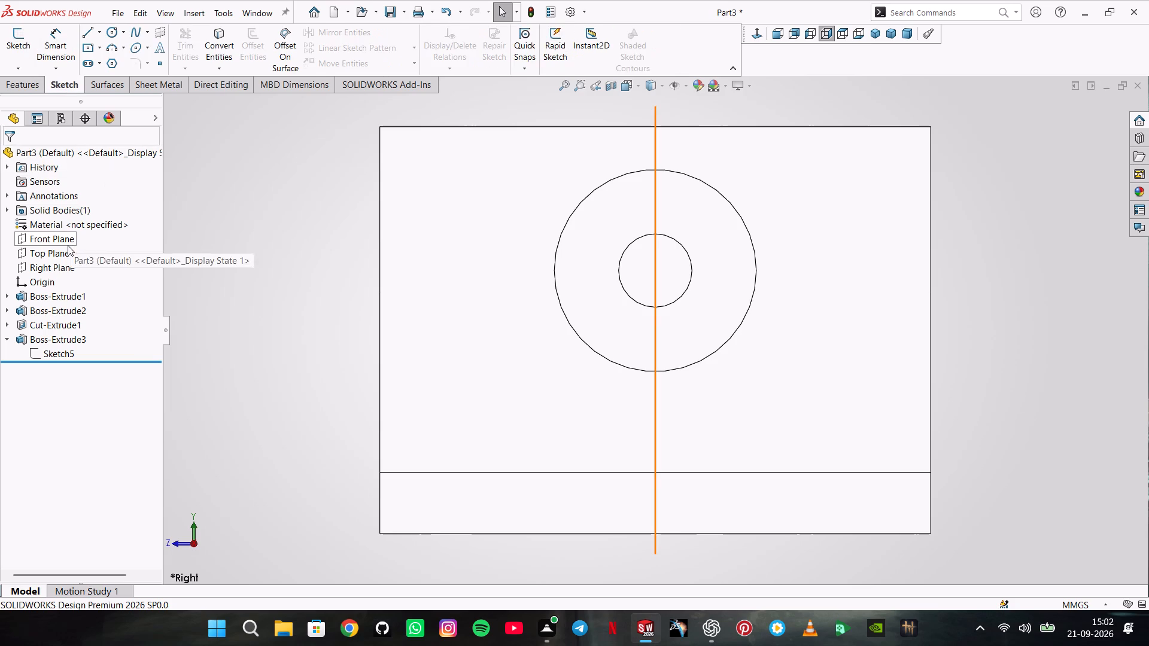
left_click(66, 239)
left_click(81, 224)
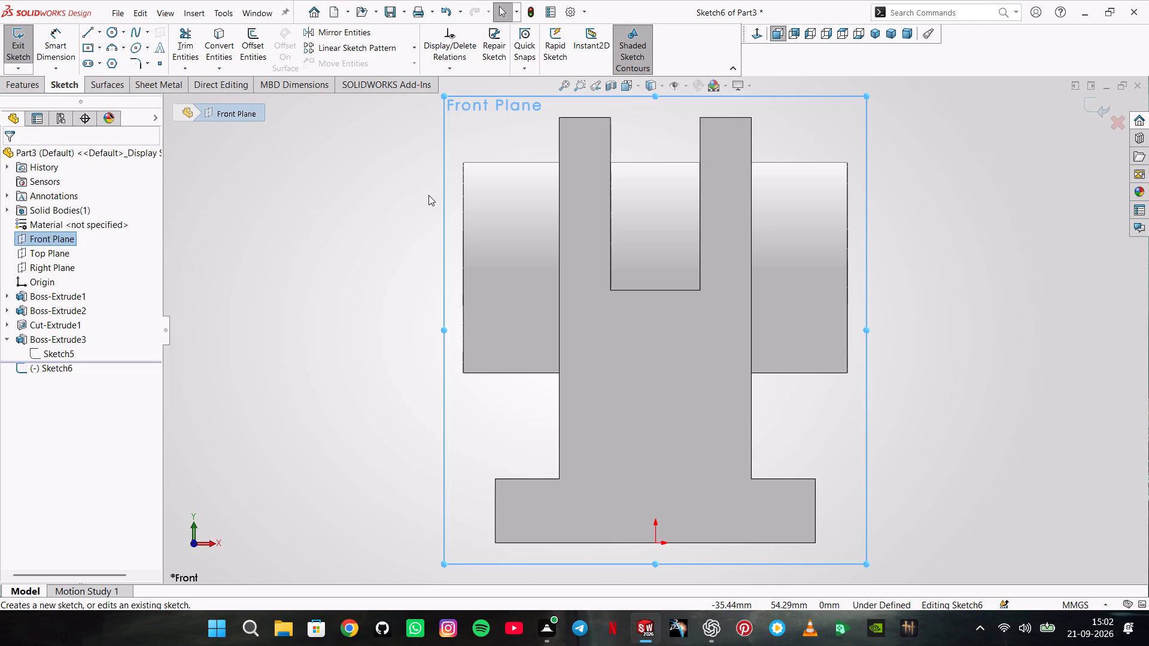
left_click(98, 44)
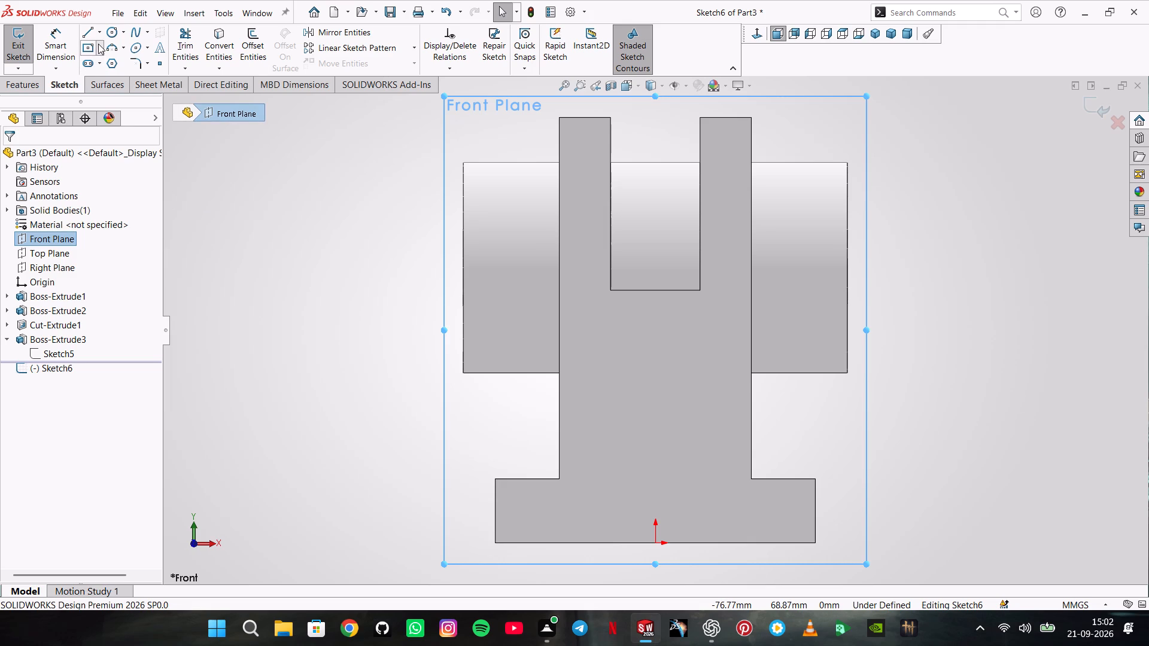
left_click(107, 64)
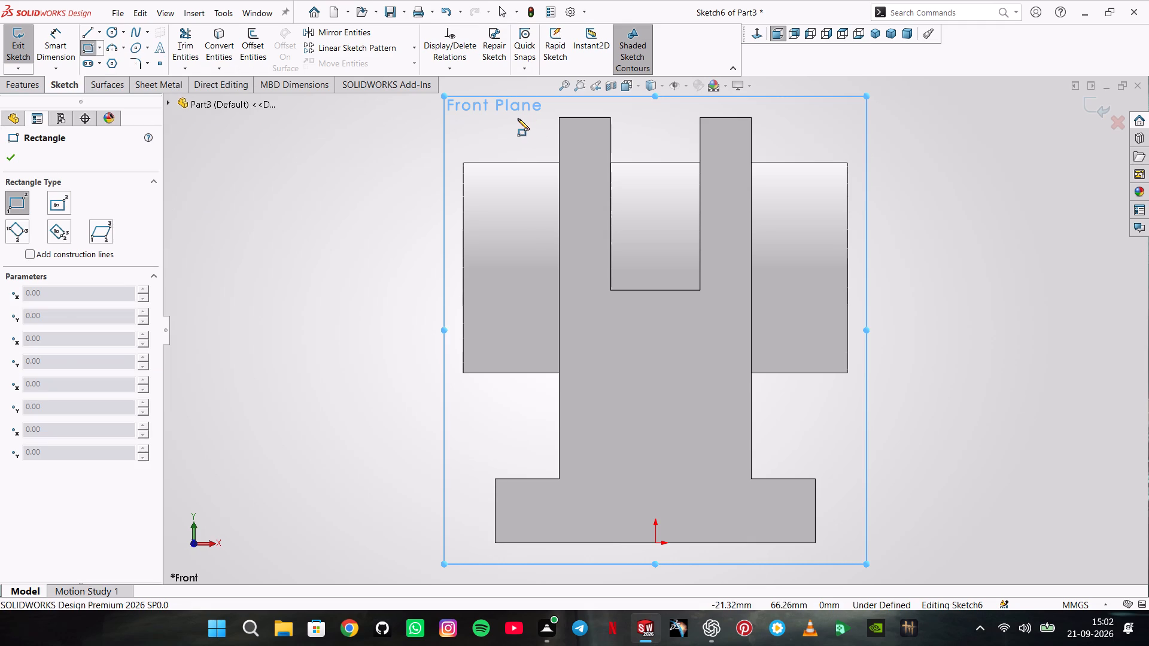
left_click(517, 118)
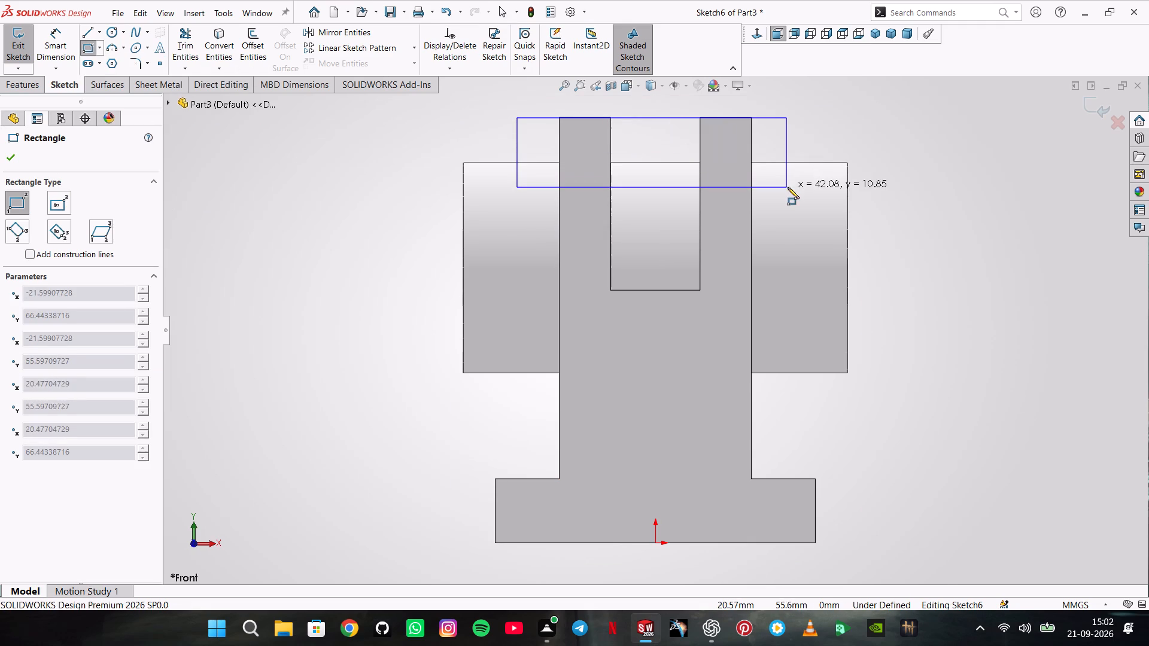
left_click(795, 203)
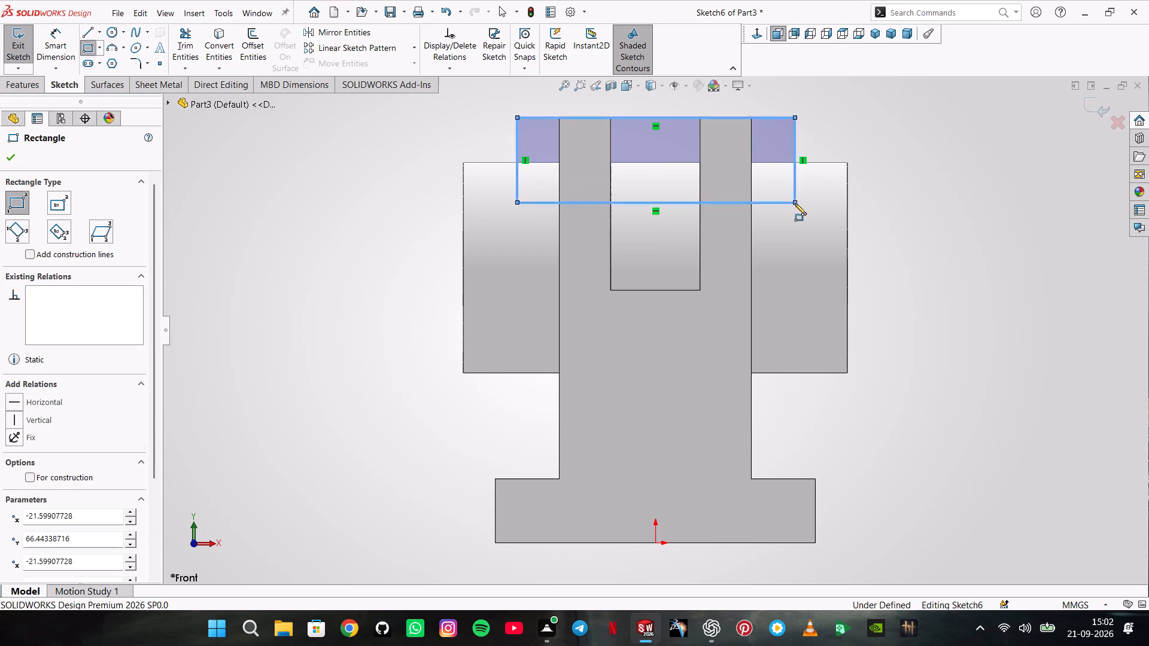
Dimension the rectangle's width along its lower edge to 46 mm.
left_click(54, 47)
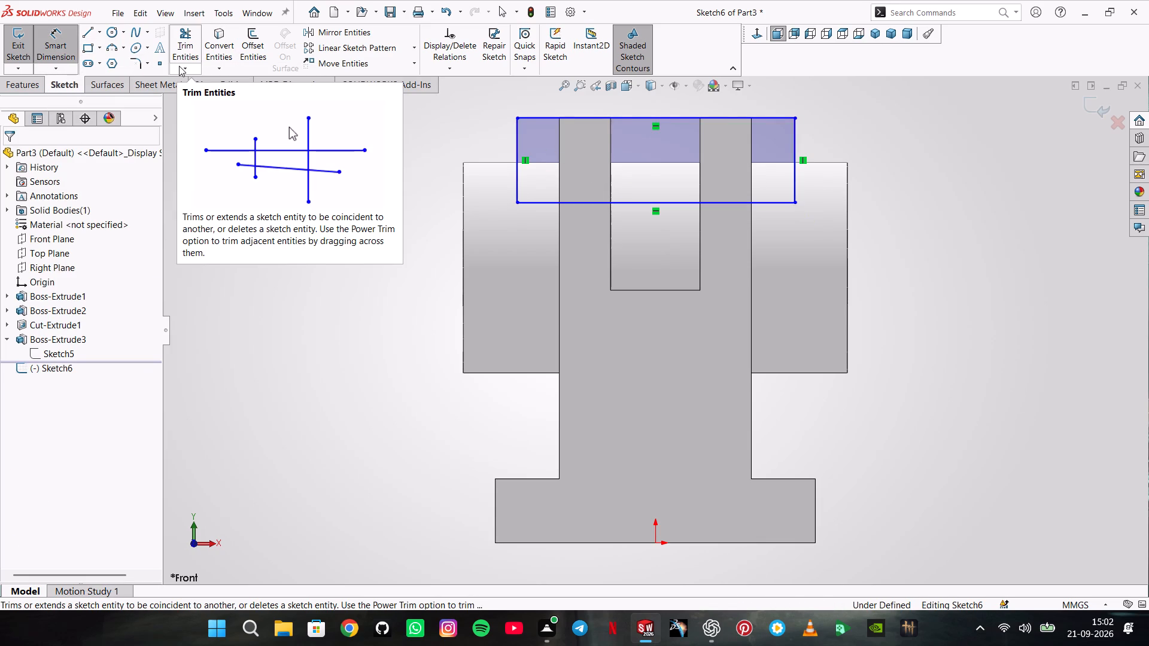
left_click(656, 202)
left_click(667, 344)
type("46")
key("Return")
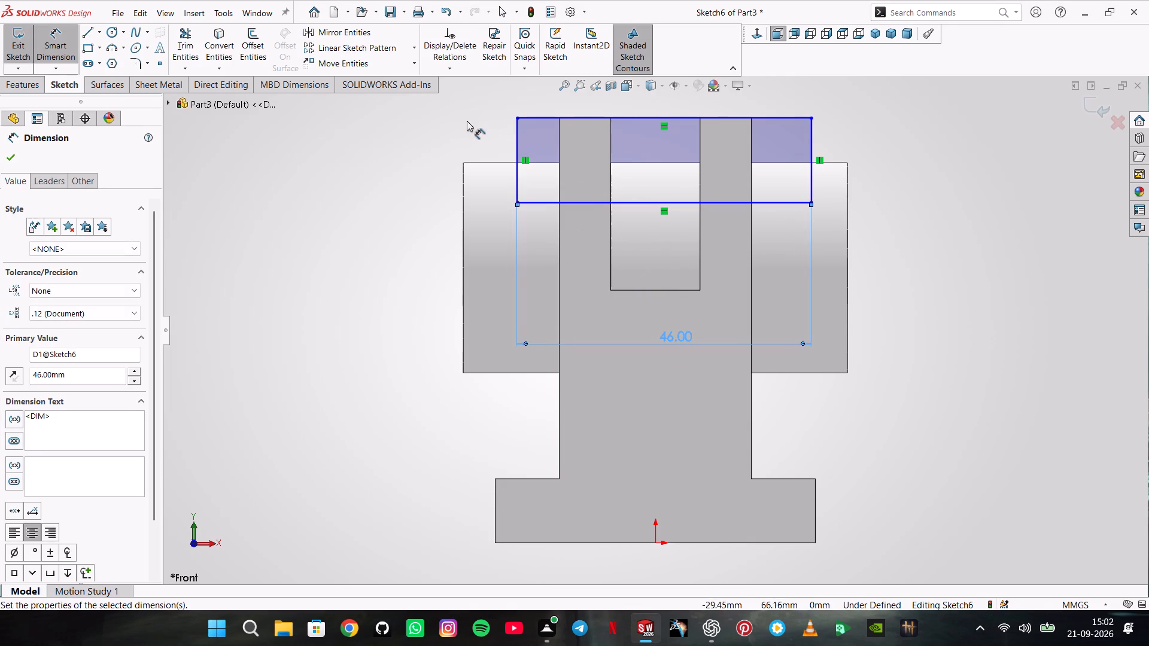
Dimension the rectangle's side edge 23 mm (46/2) from the origin so the rectangle is centred on the part.
left_click(517, 135)
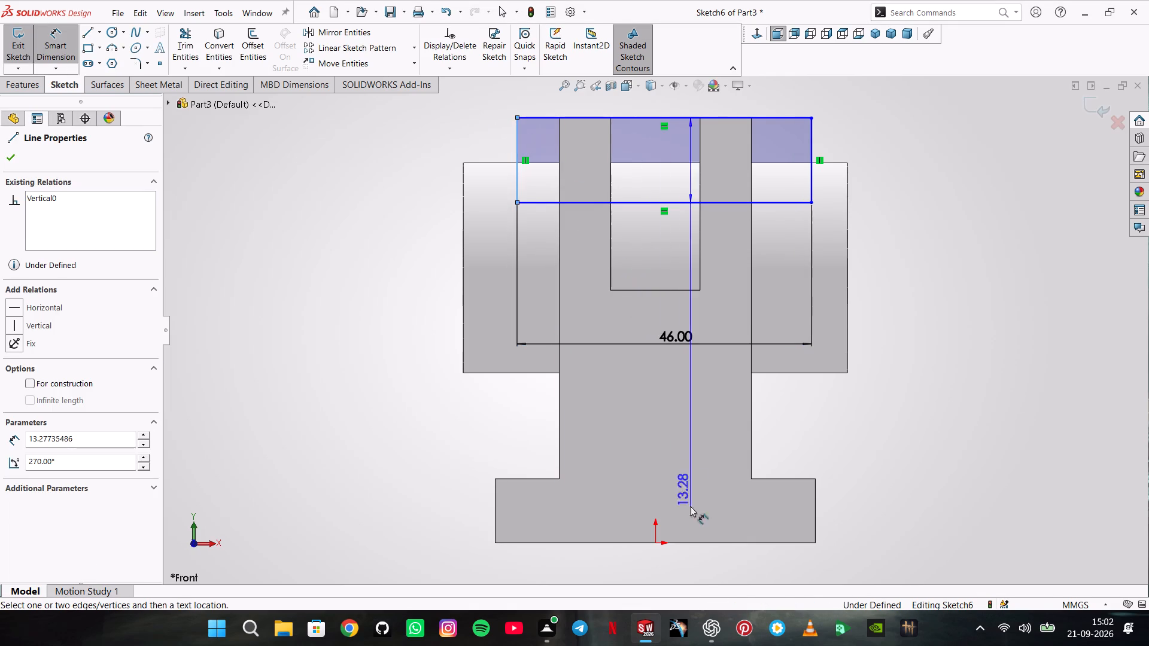
left_click(652, 543)
left_click(641, 564)
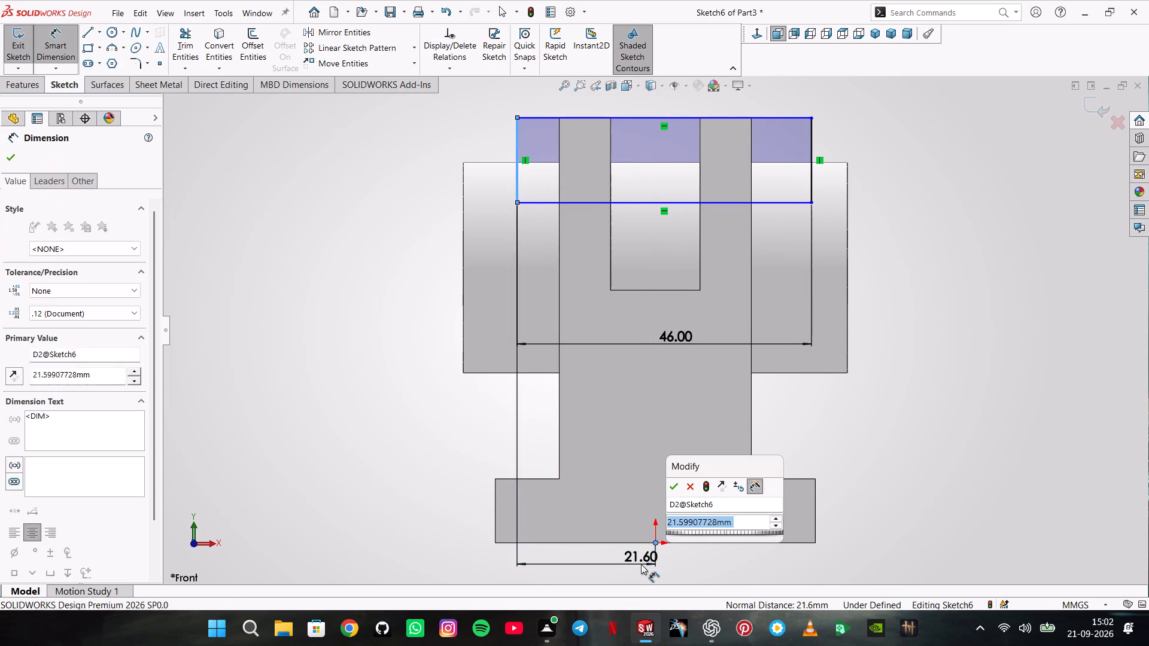
type("46*")
key("BackSpace")
type("/2")
key("Return")
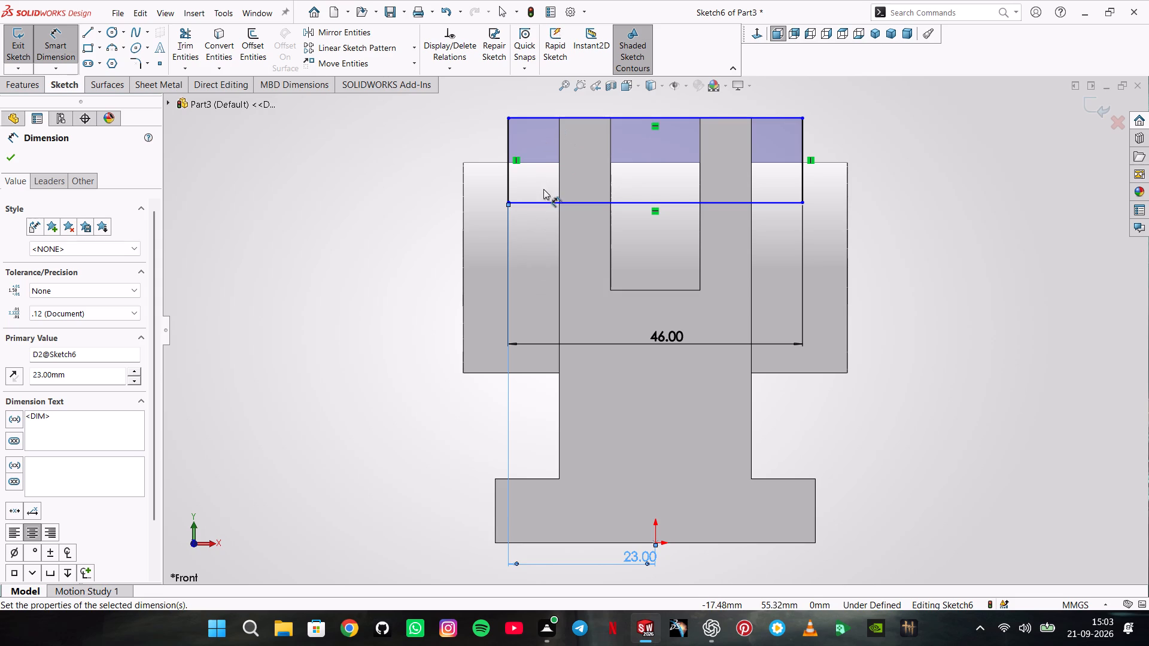
Dimension the rectangle's height along its side edge to 3 mm.
left_click(510, 152)
left_click(383, 180)
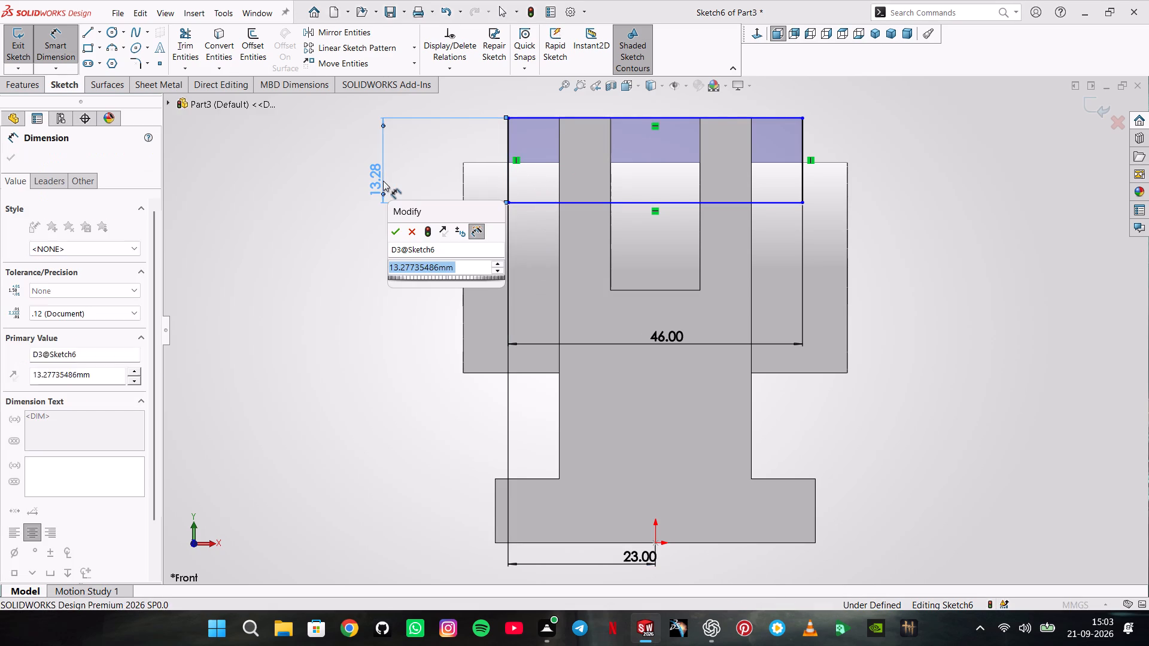
key("3")
key("Return")
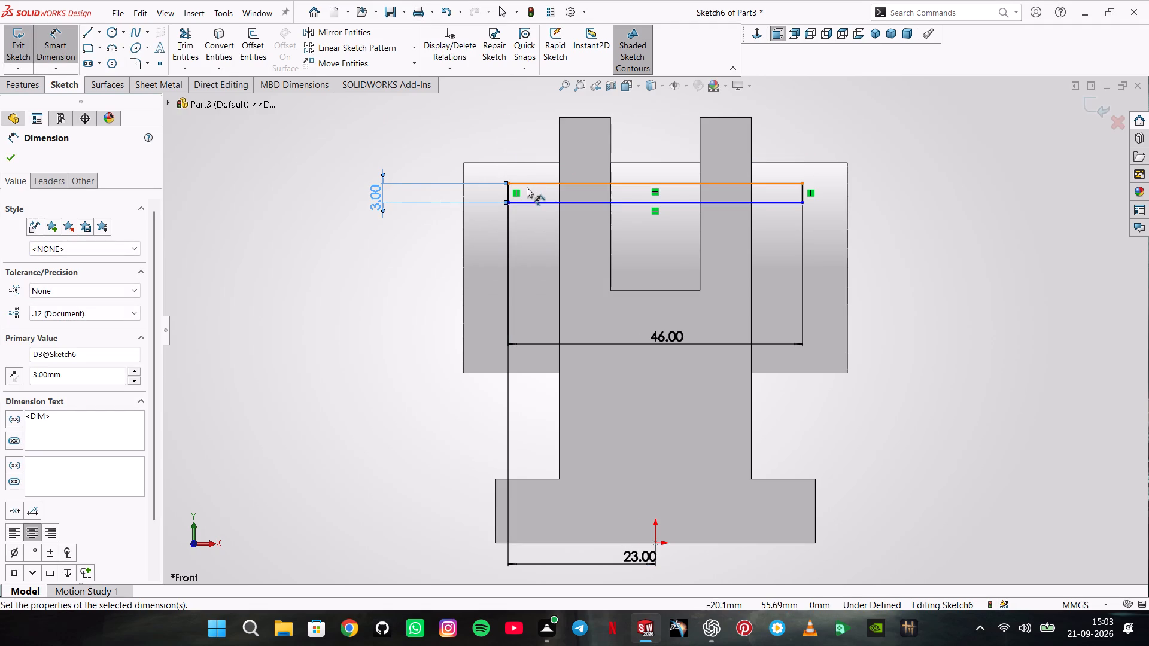
Dimension the distance between the rectangle's upper edge and the cylinder's top edge to 0 mm.
left_click(528, 184)
left_click(517, 161)
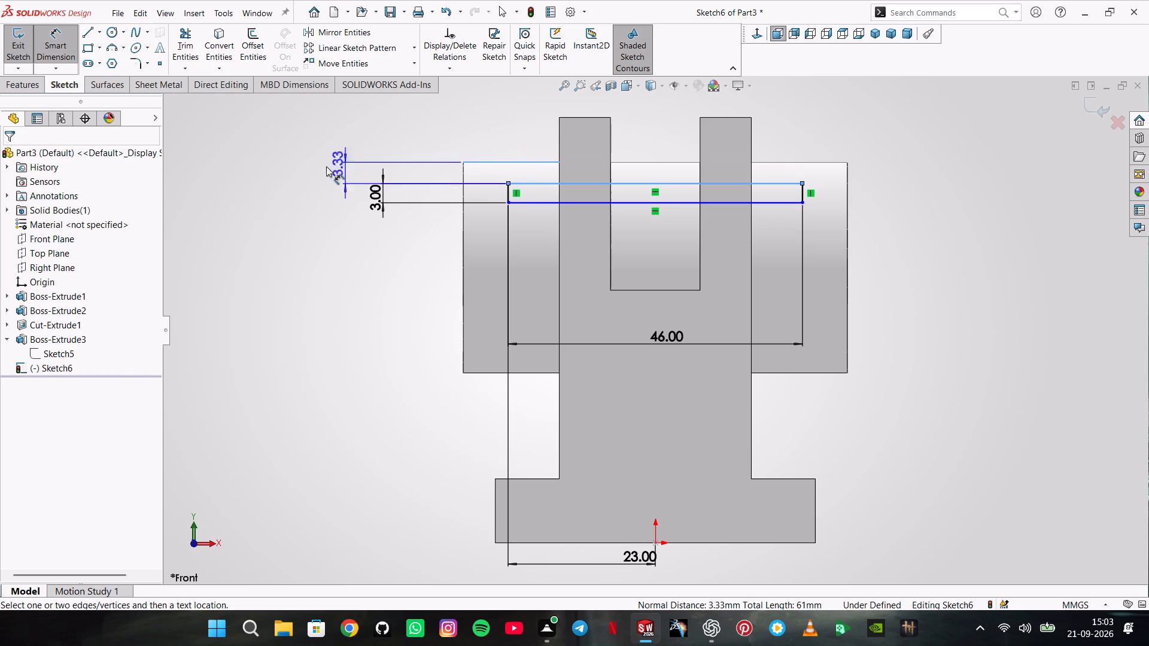
left_click(310, 164)
key("0")
key("Return")
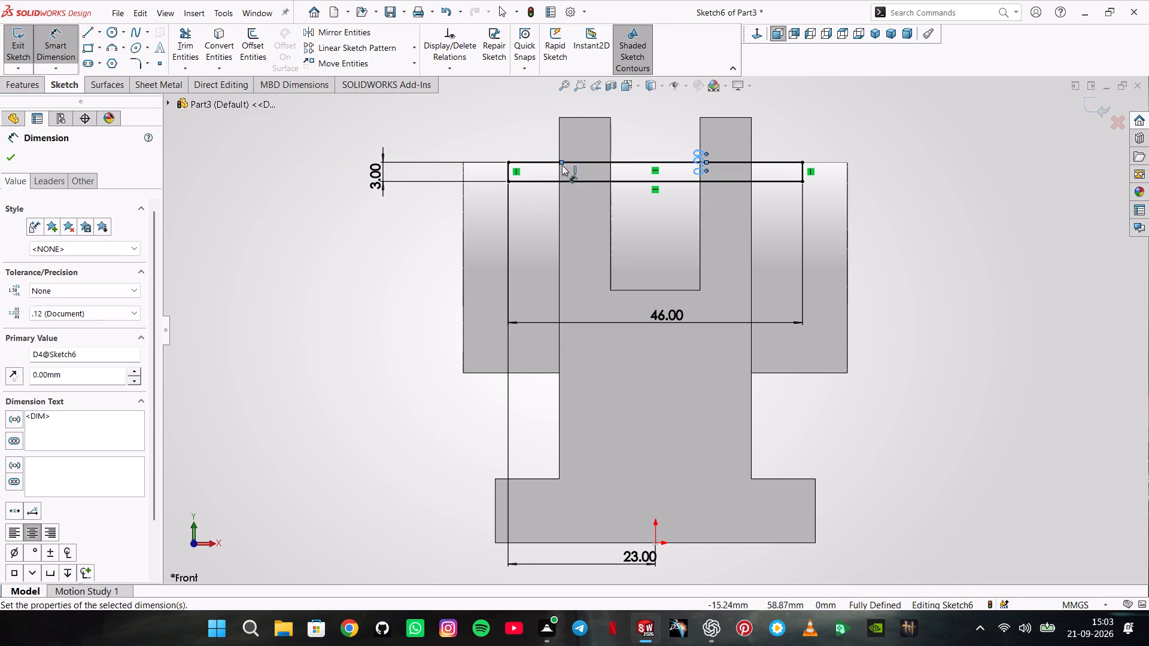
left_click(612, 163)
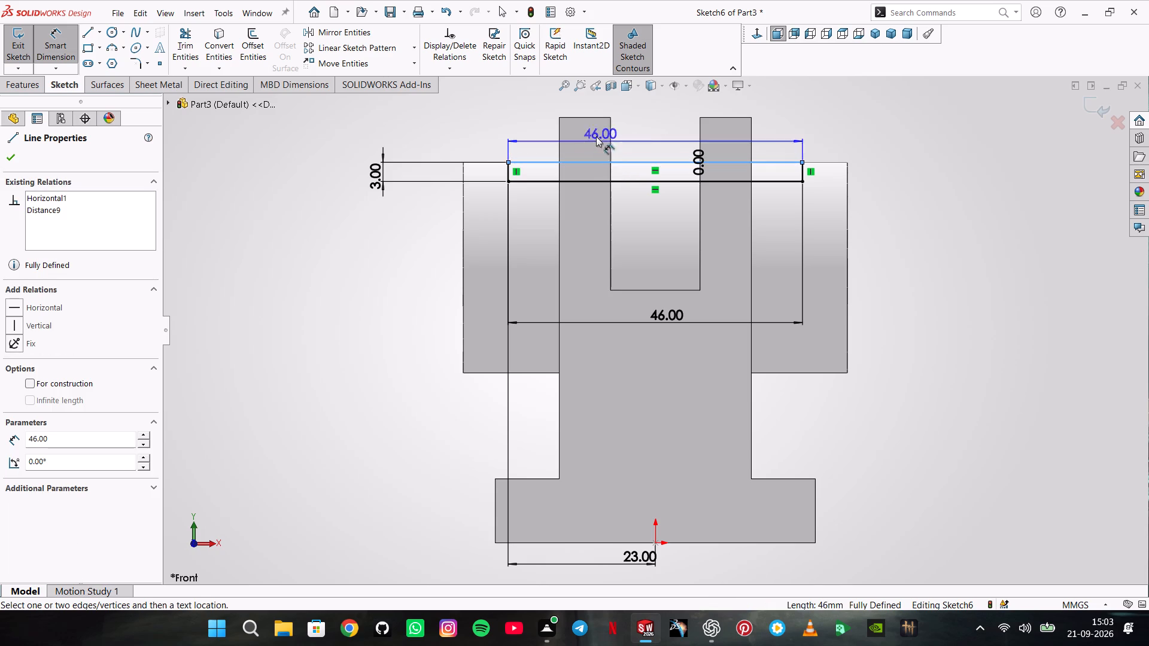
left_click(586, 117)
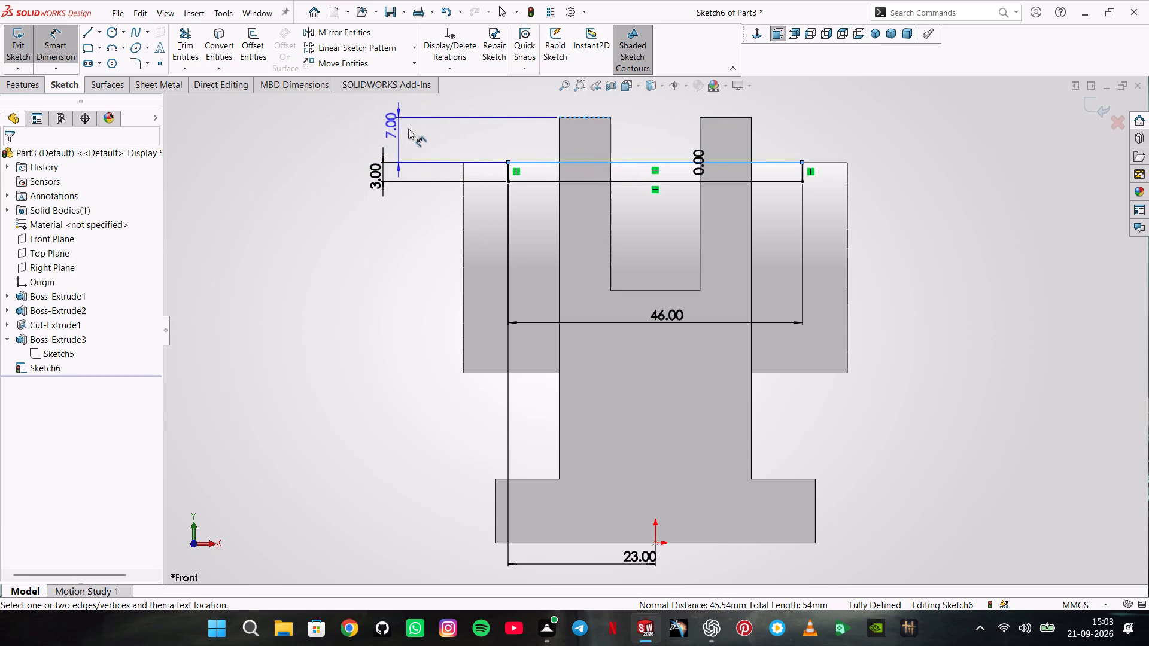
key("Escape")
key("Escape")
Set the rectangle's height dimension to 10 mm.
double_click(375, 168)
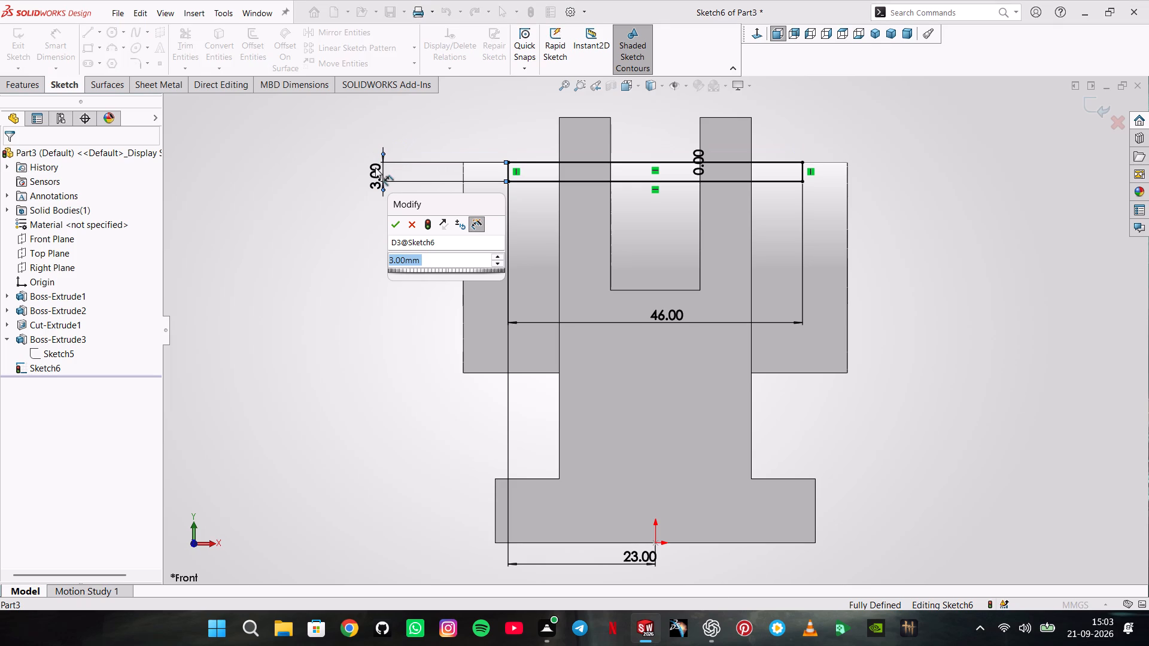
type("10")
key("Return")
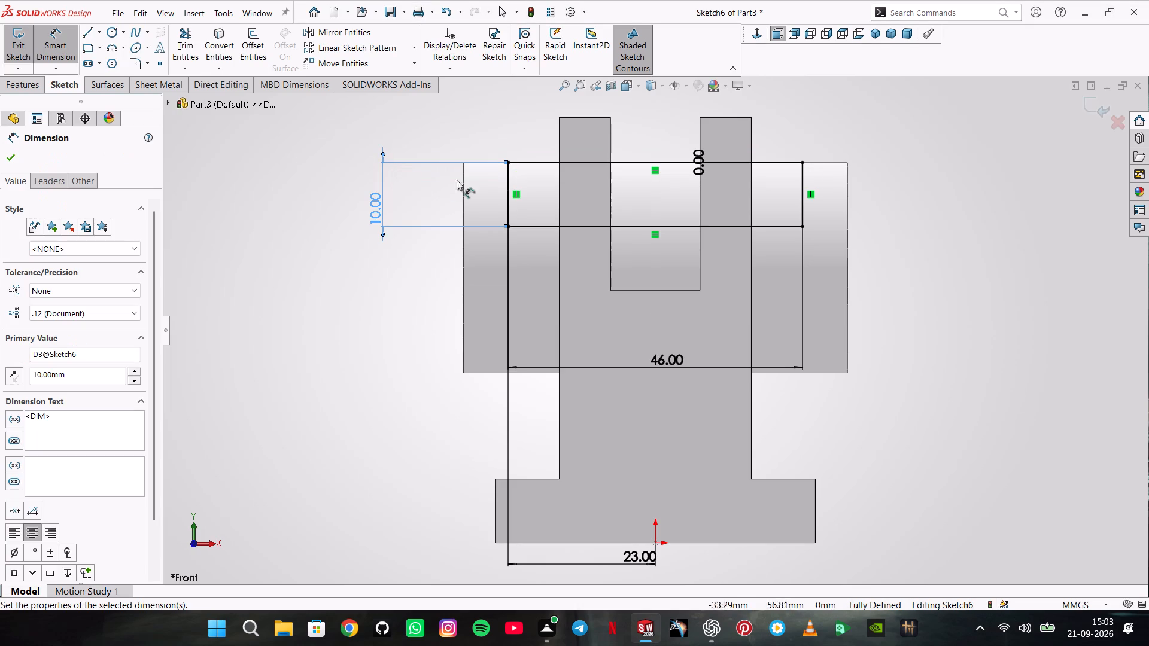
key("Escape")
key("Escape")
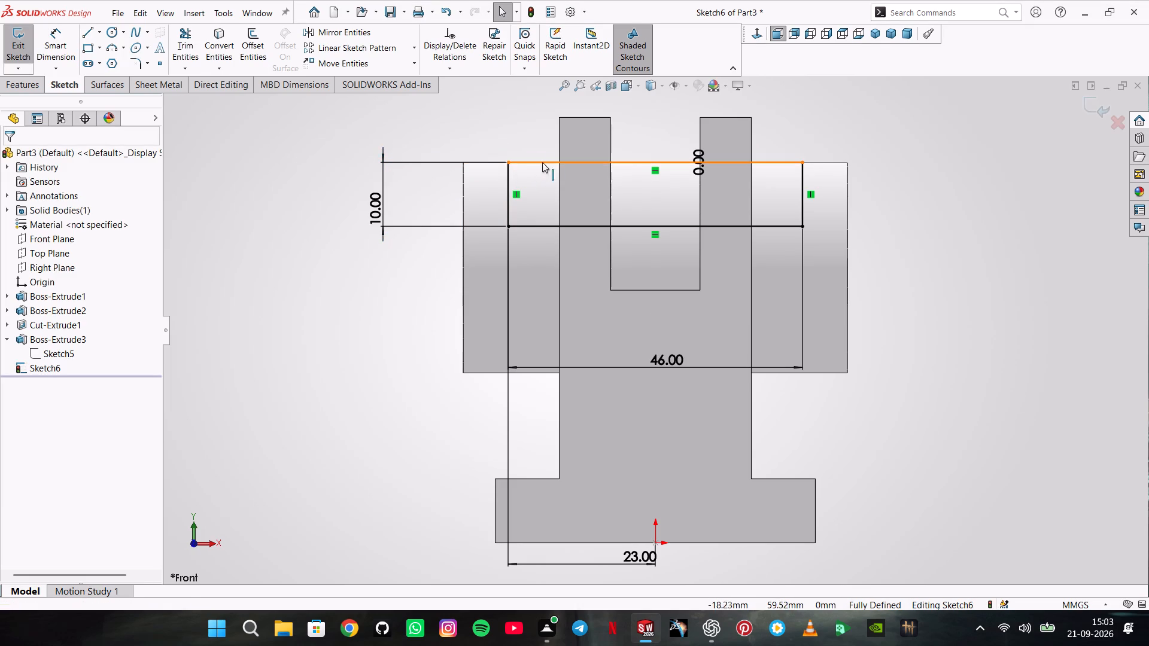
Set the offset between the rectangle's upper edge and the cylinder's top edge to 7 mm.
left_click(697, 153)
double_click(697, 153)
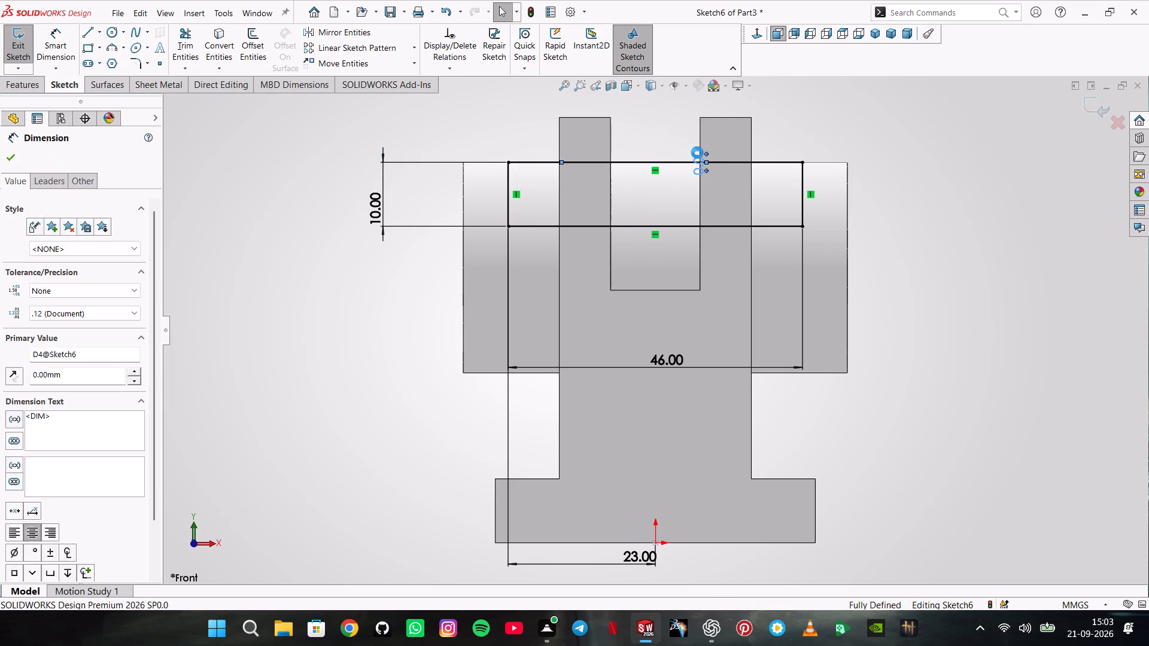
key("7")
key("Return")
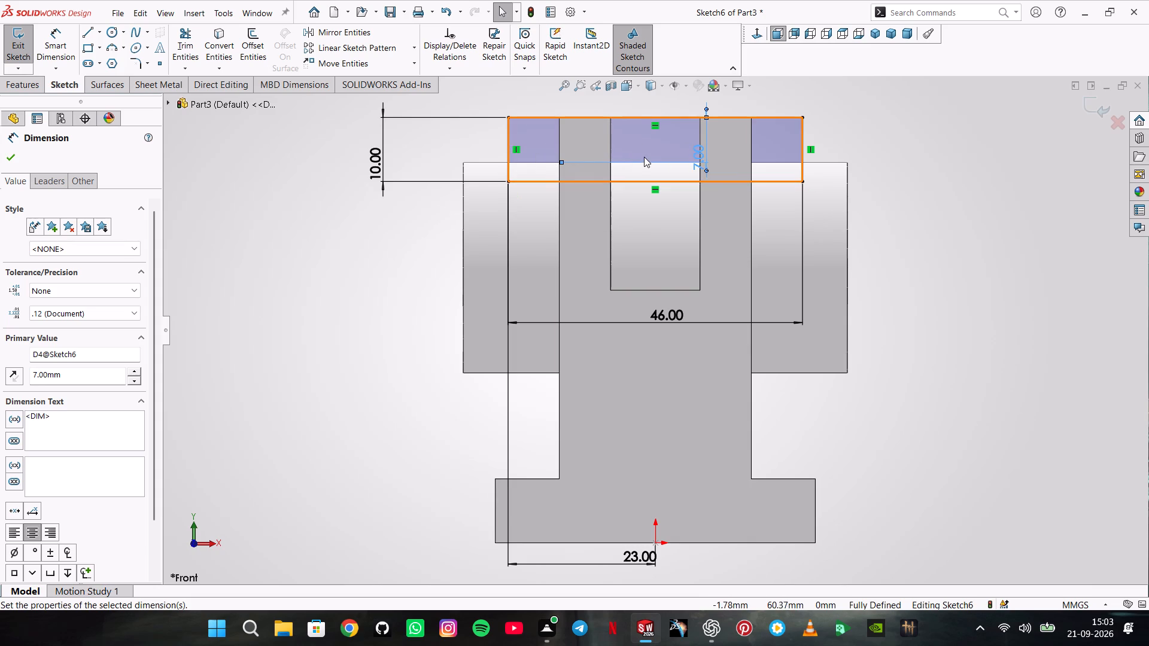
left_click(13, 150)
Cut-extrude the rectangle with a Mid Plane end condition, raising the depth past 100 mm to clear both ends of the block.
left_click(34, 78)
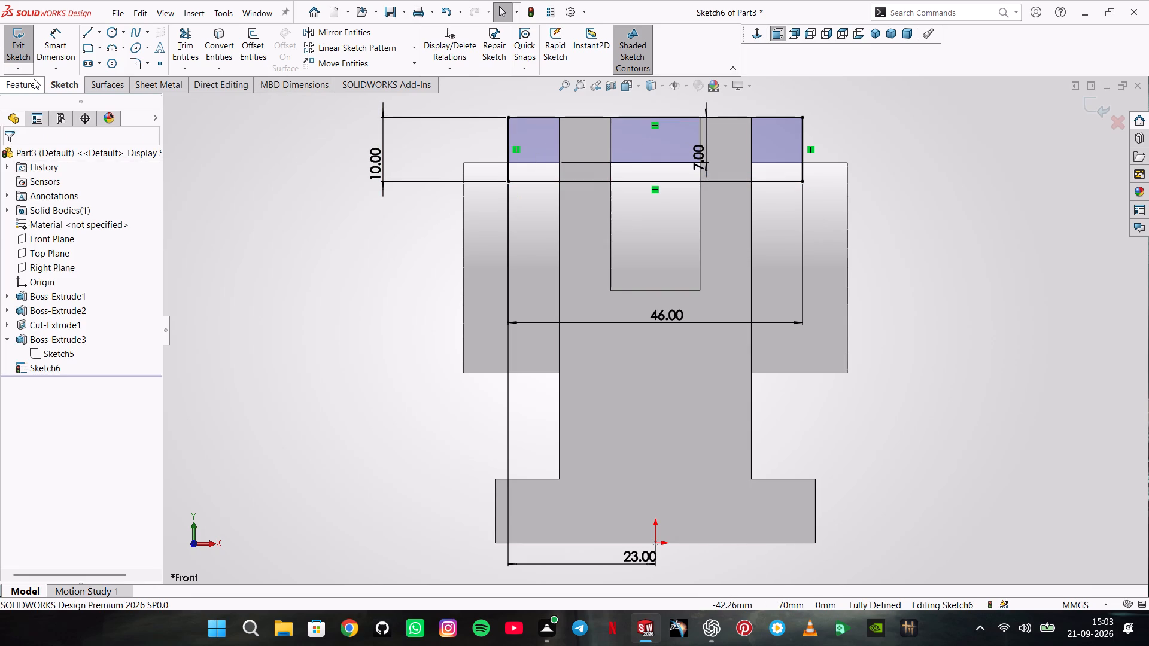
left_click(240, 45)
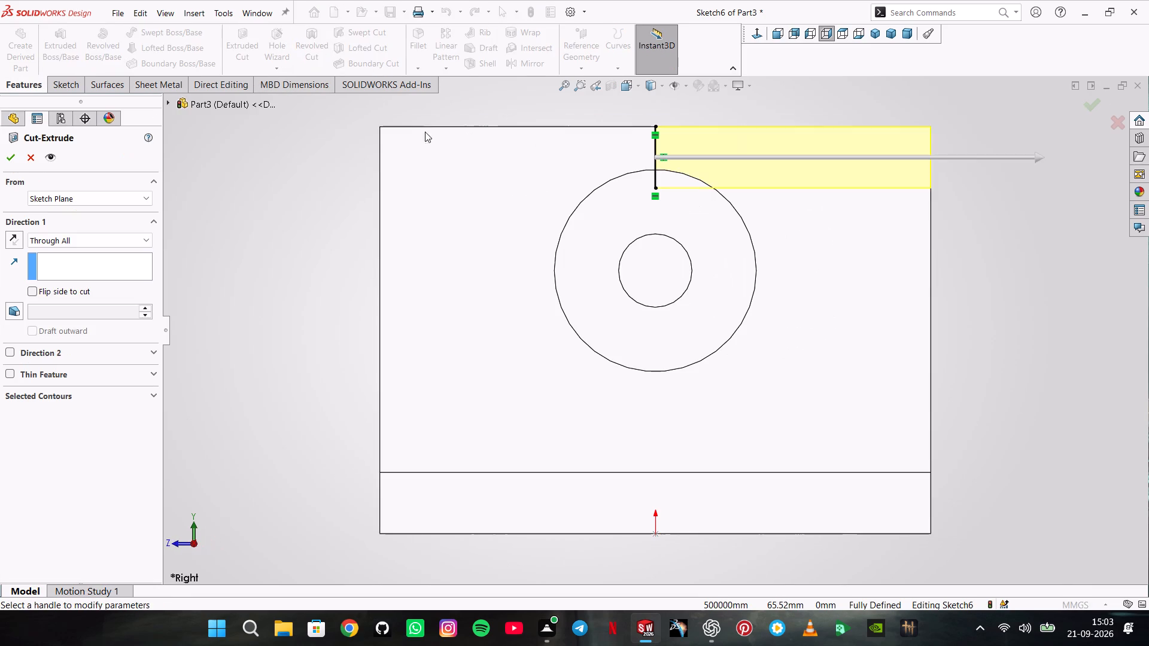
left_click(51, 200)
left_click(51, 200)
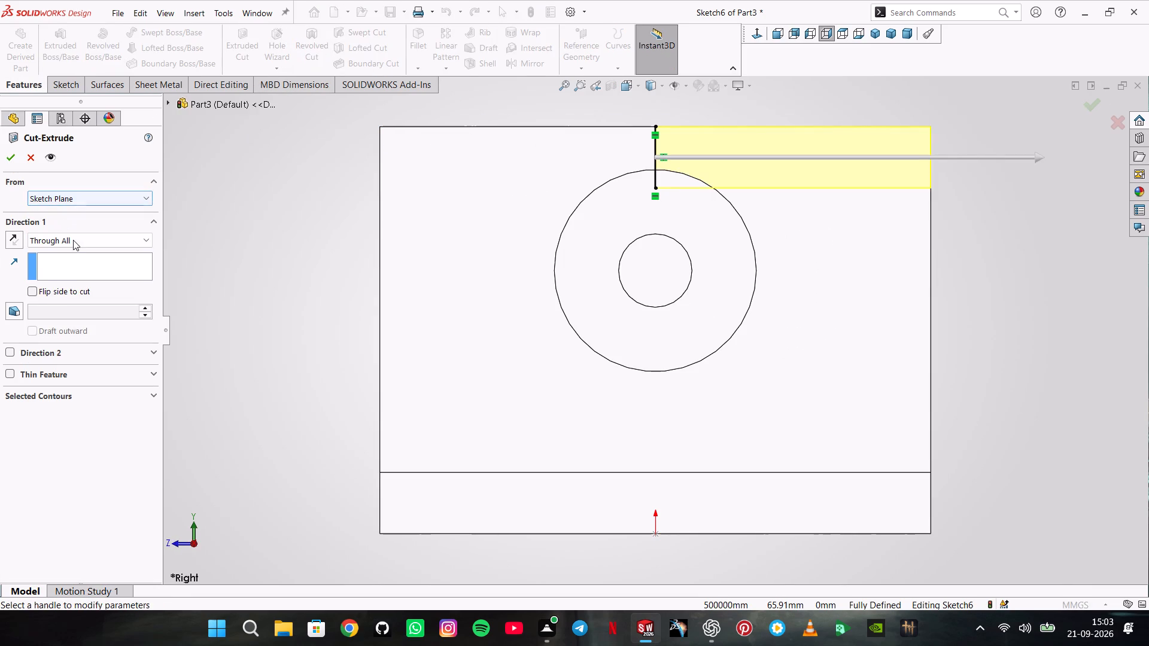
left_click(73, 240)
left_click(73, 332)
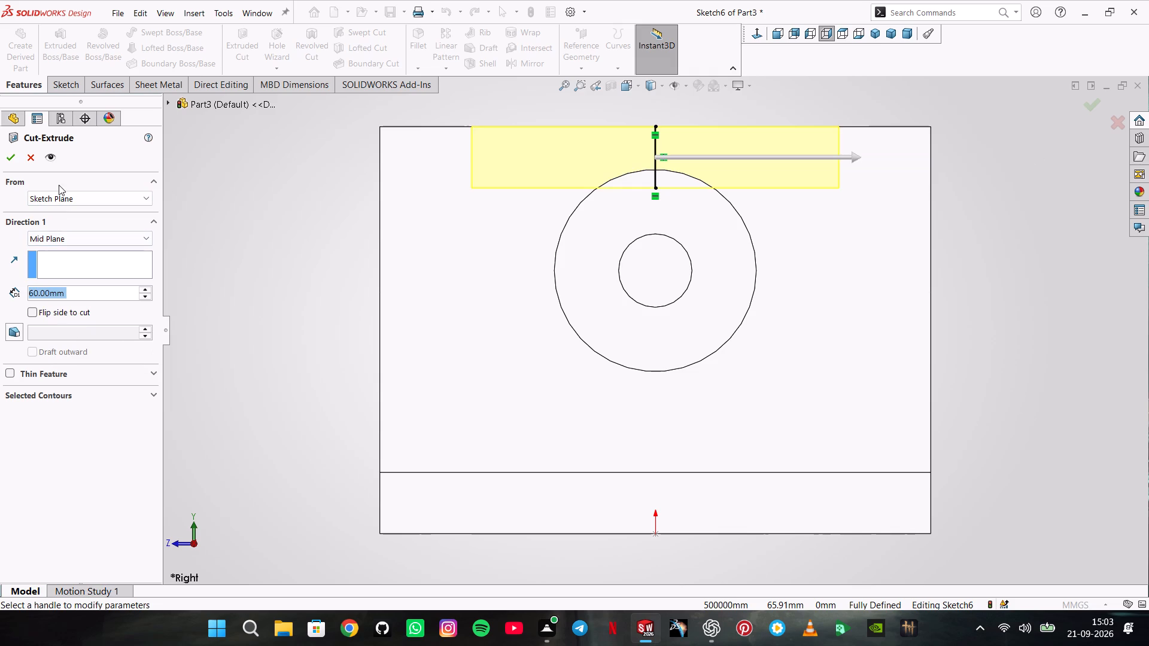
triple_click(143, 290)
left_click(143, 290)
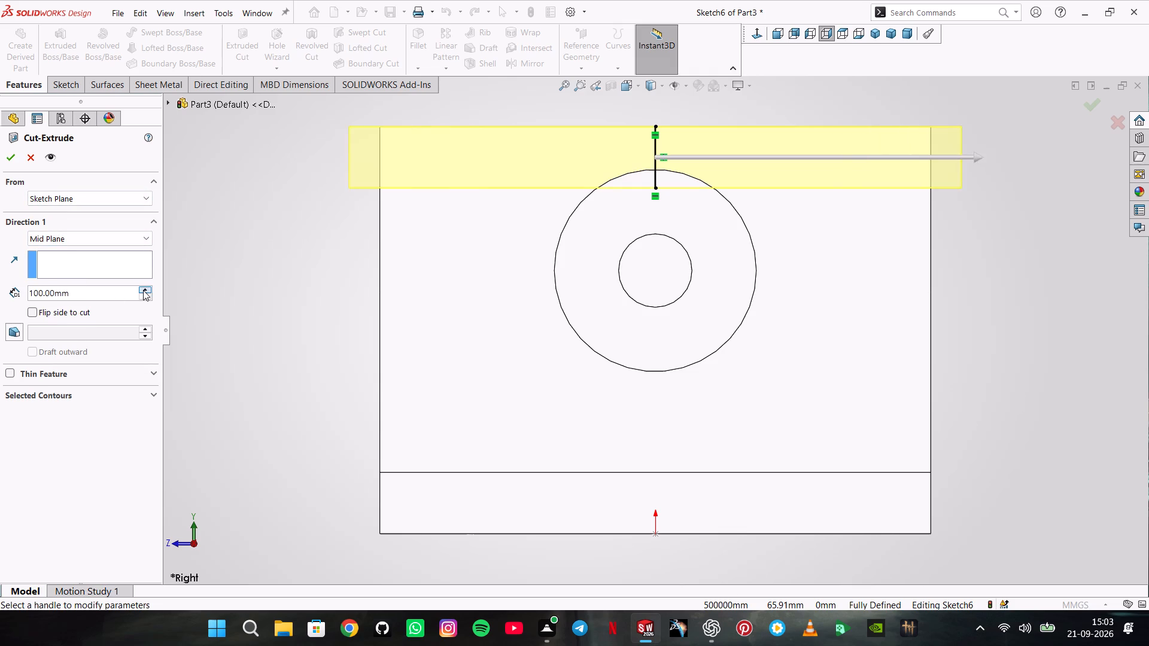
double_click(143, 290)
left_click(13, 152)
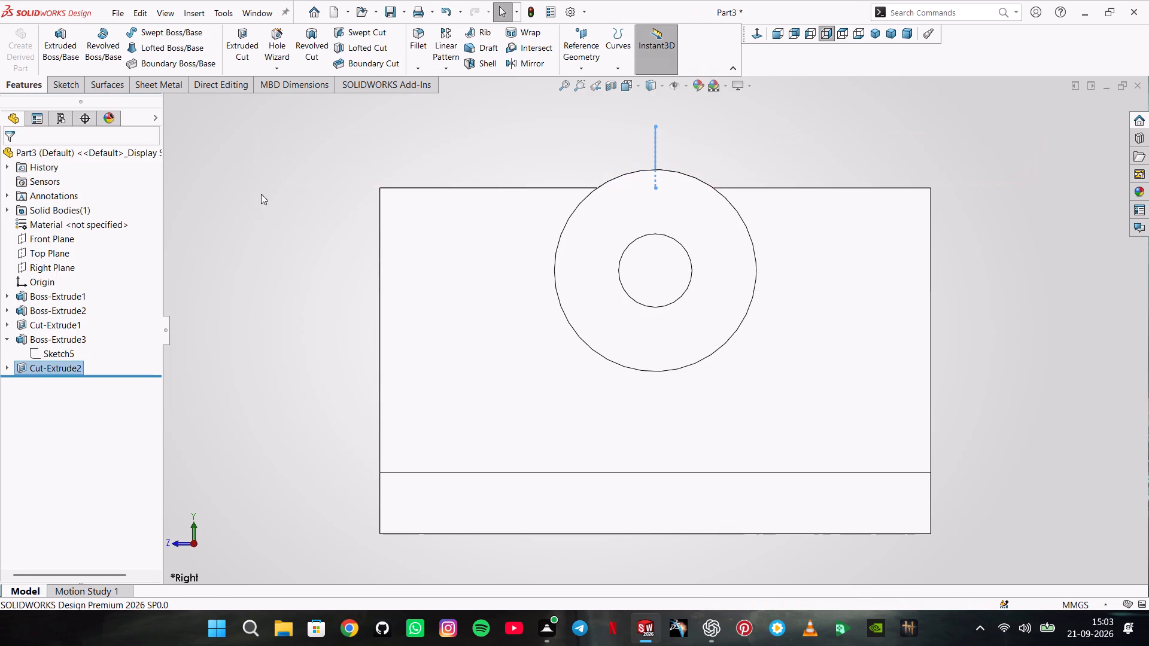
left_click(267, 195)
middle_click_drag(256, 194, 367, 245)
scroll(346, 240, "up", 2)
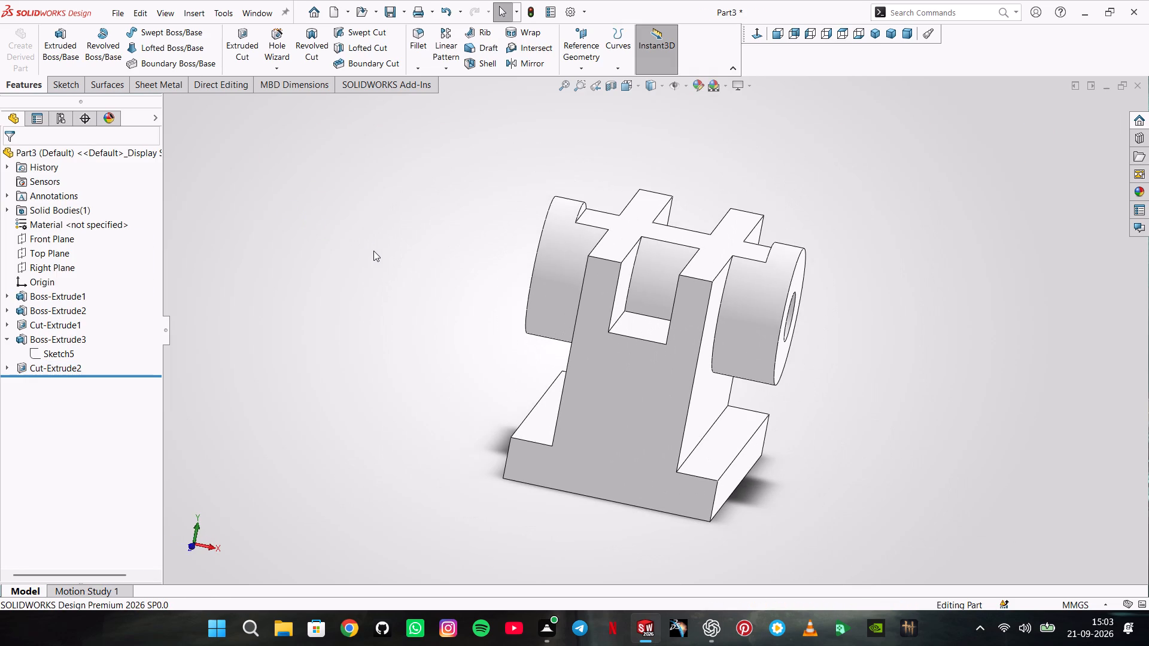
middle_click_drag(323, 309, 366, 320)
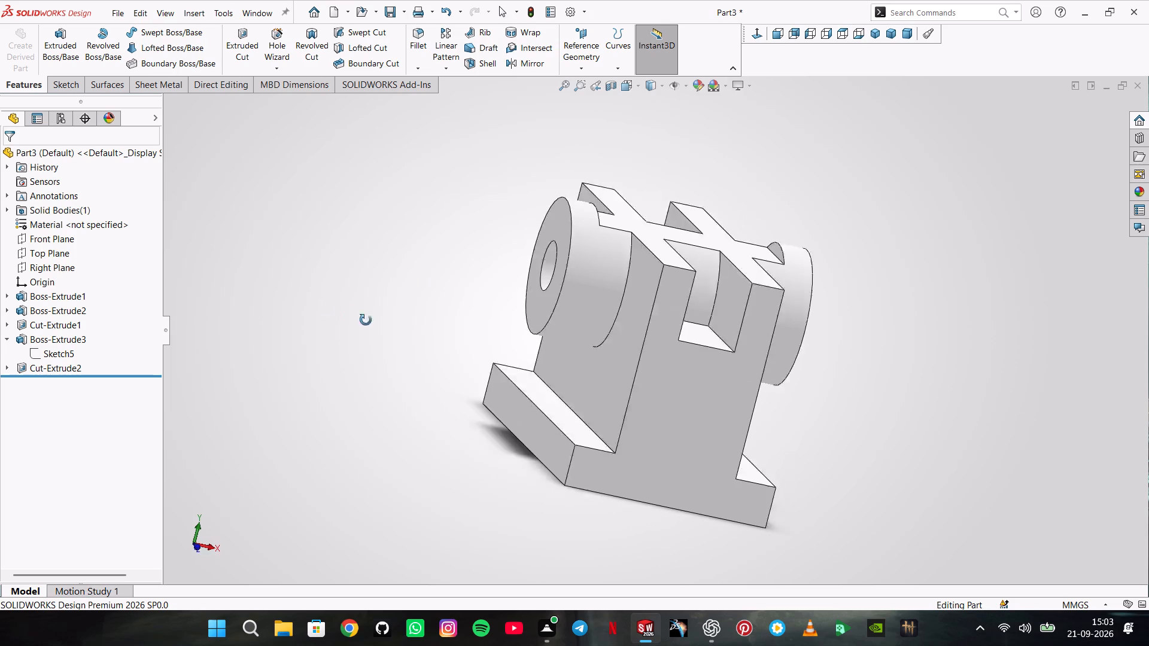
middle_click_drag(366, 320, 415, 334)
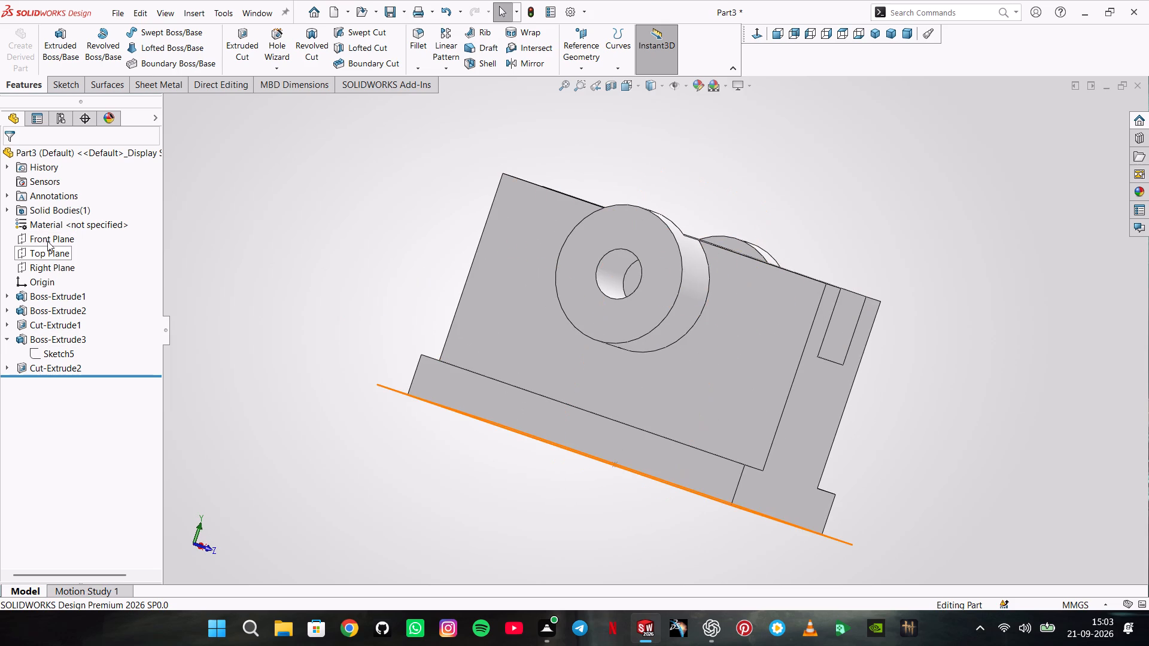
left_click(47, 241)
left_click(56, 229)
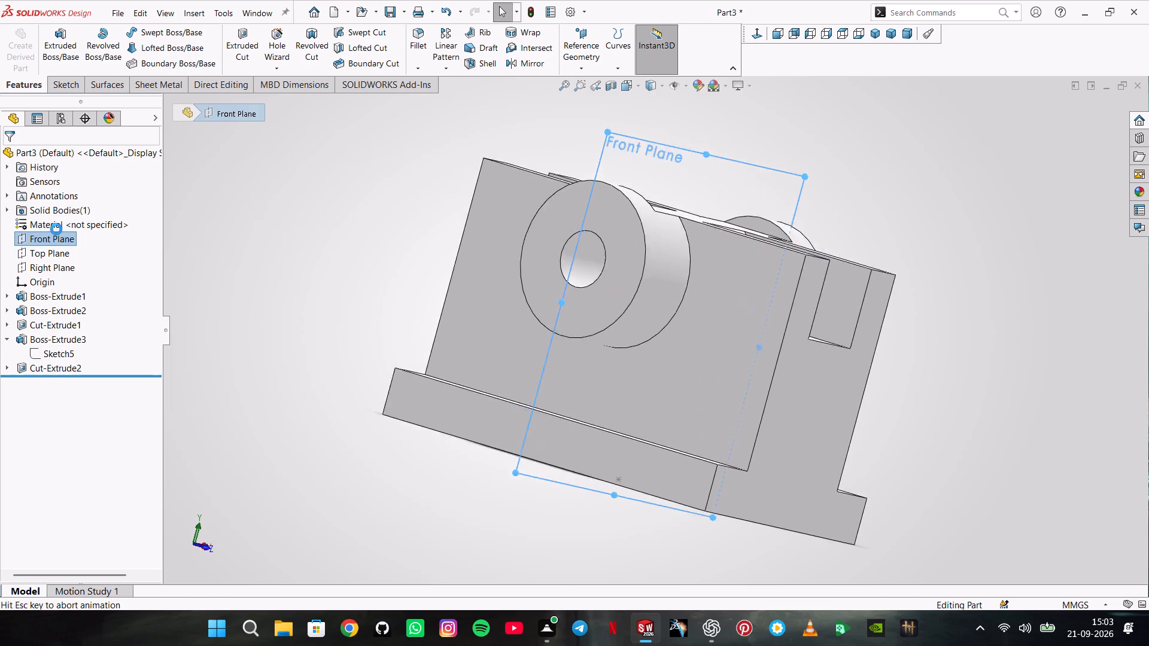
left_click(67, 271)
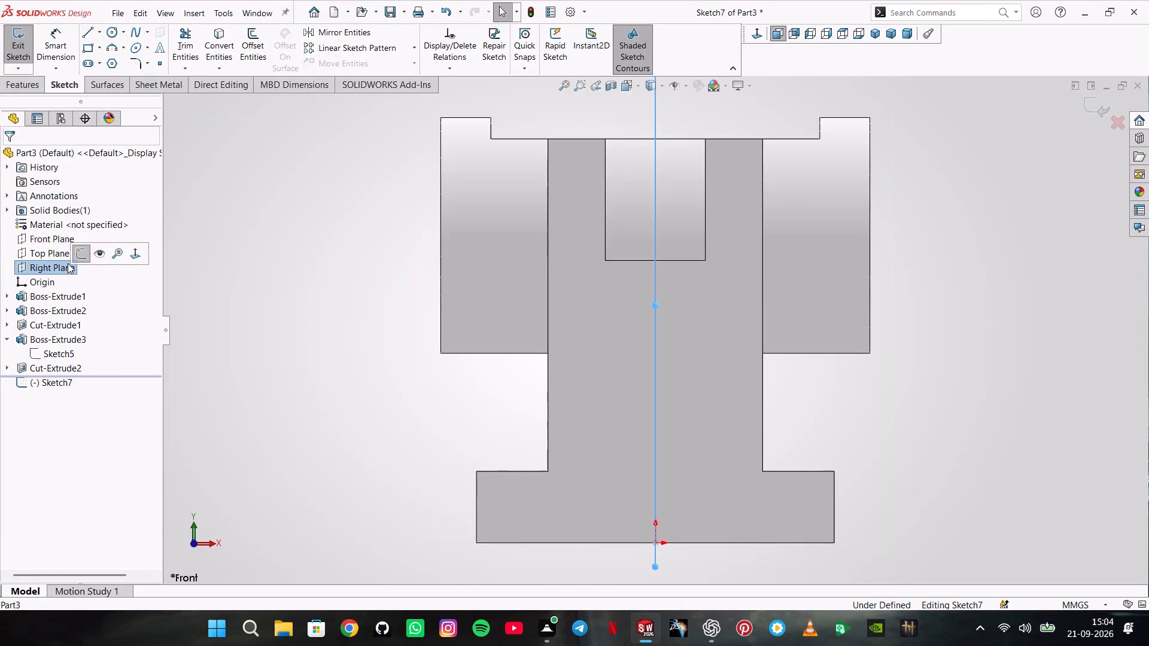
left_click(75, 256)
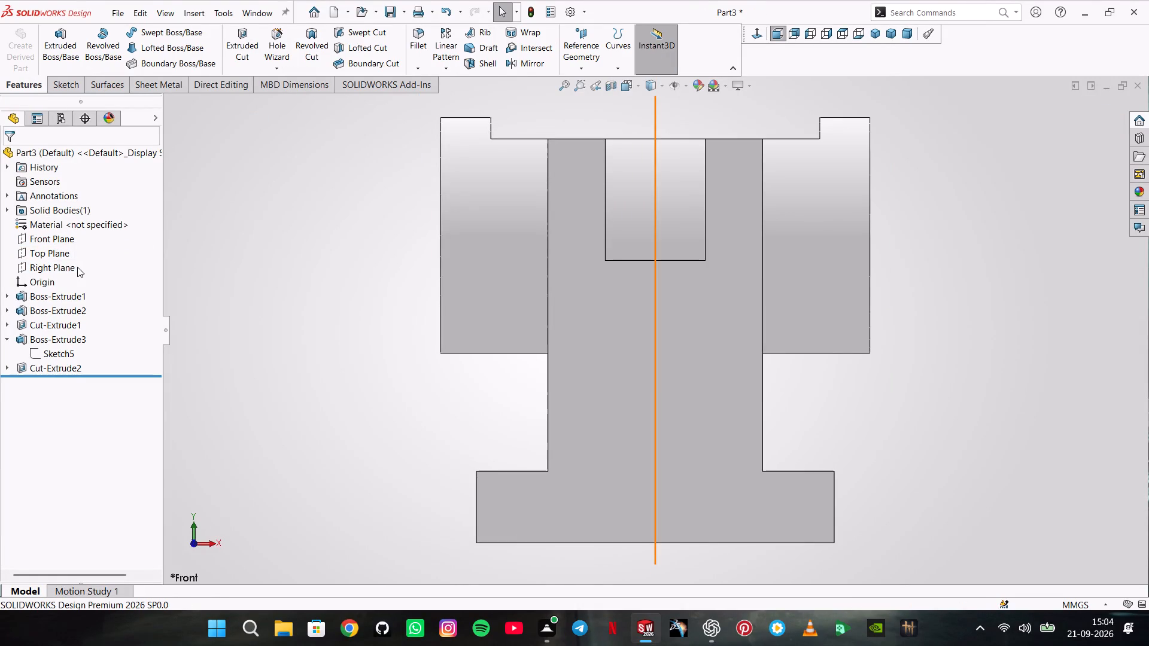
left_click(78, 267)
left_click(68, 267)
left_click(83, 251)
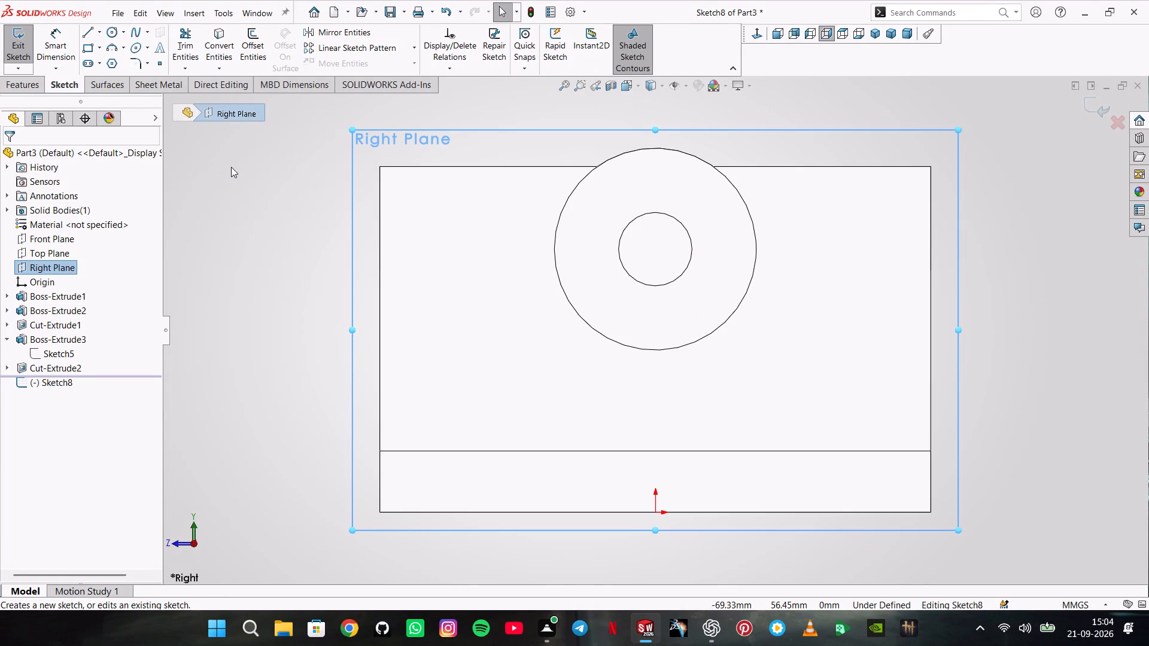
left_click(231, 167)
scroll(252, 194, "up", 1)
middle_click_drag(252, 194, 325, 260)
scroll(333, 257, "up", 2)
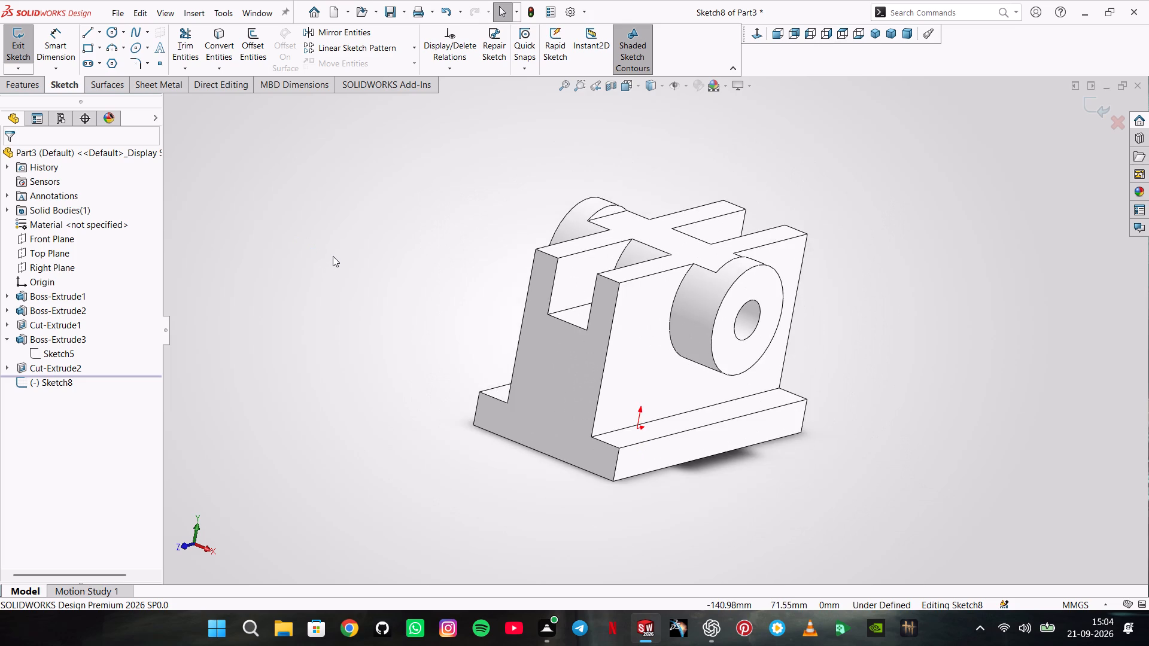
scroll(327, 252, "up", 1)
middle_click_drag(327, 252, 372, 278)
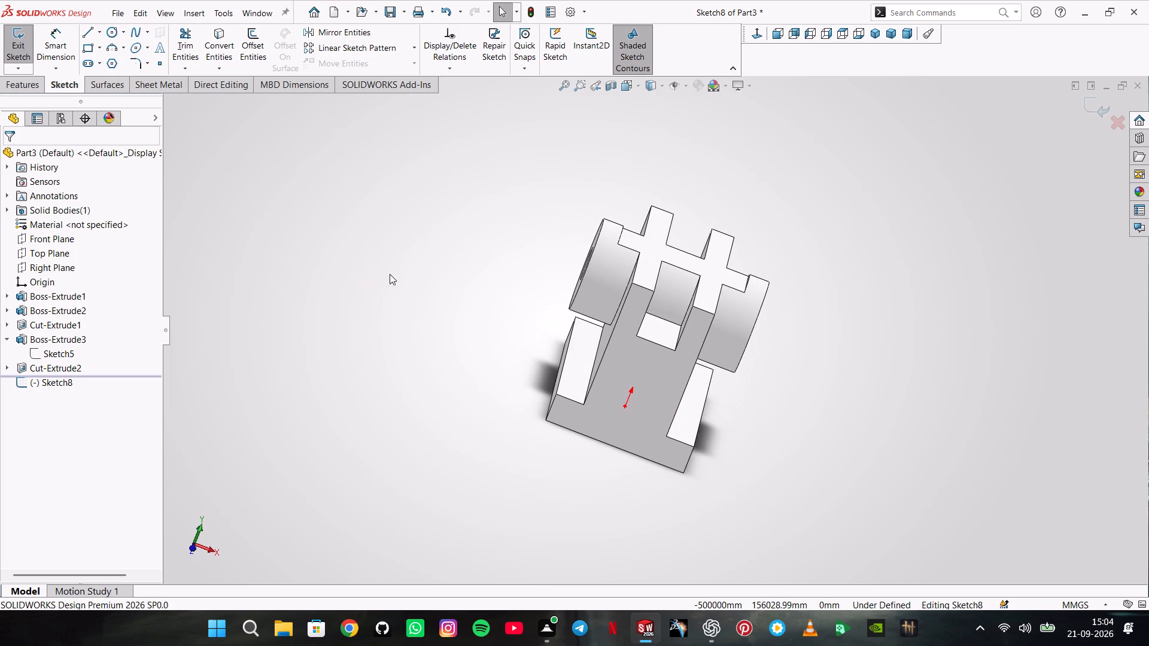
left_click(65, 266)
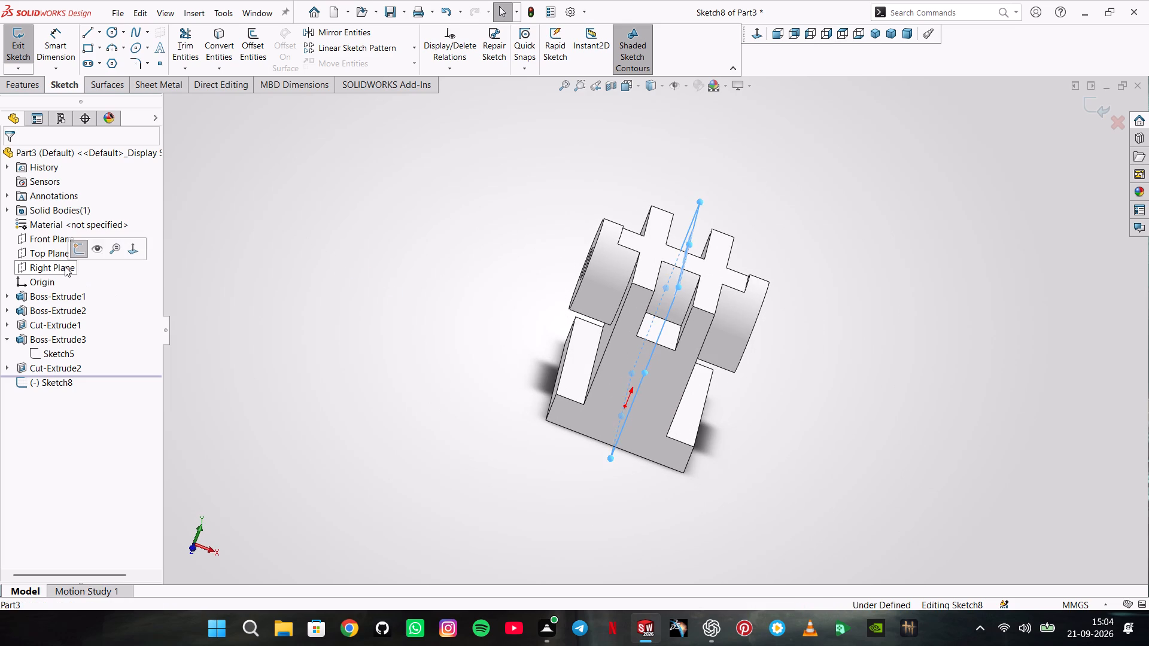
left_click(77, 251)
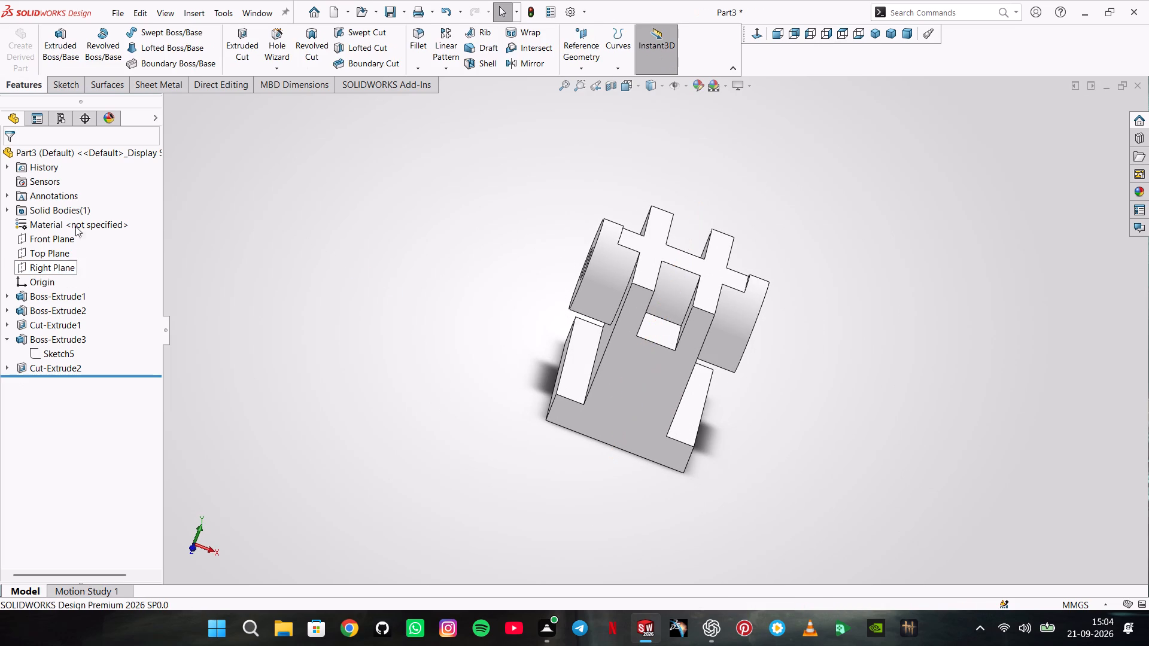
Start a sketch on the Right Plane and draw a horizontal line about 60 mm long along the block's top edge.
left_click(67, 92)
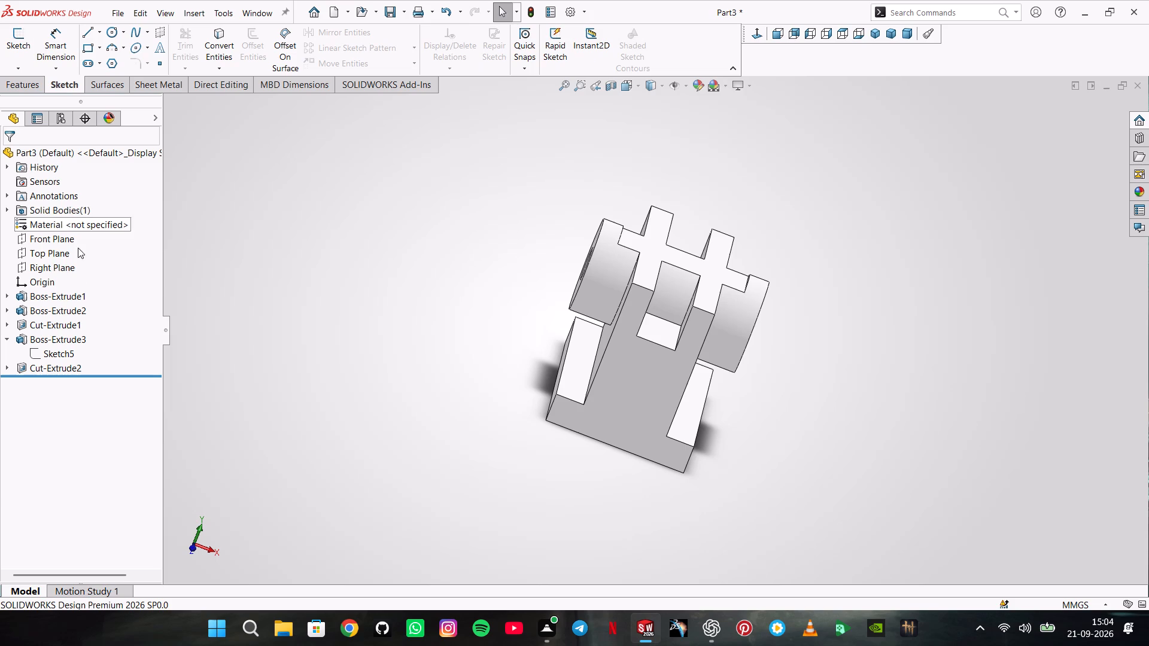
left_click(66, 266)
left_click(77, 257)
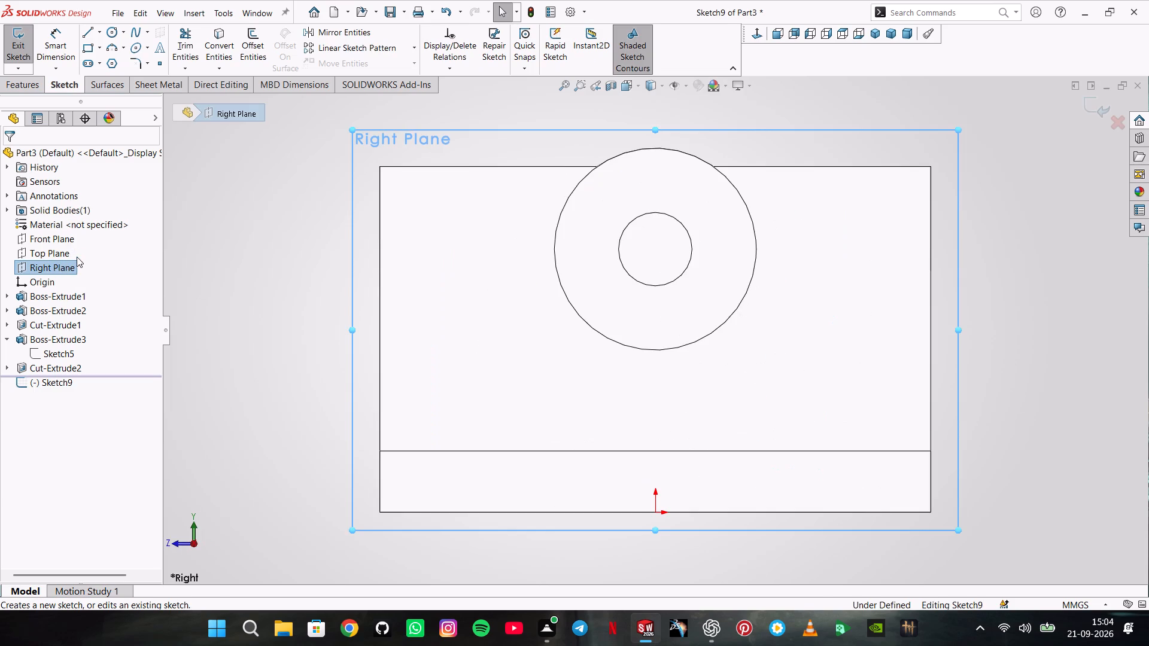
left_click(90, 31)
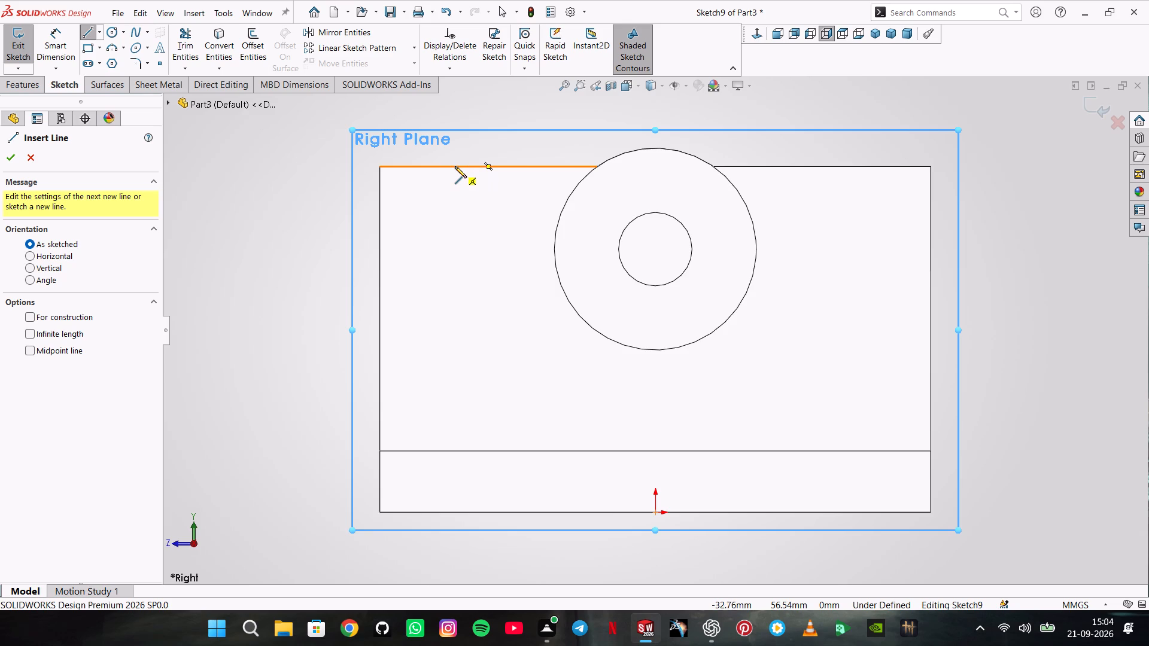
left_click(449, 166)
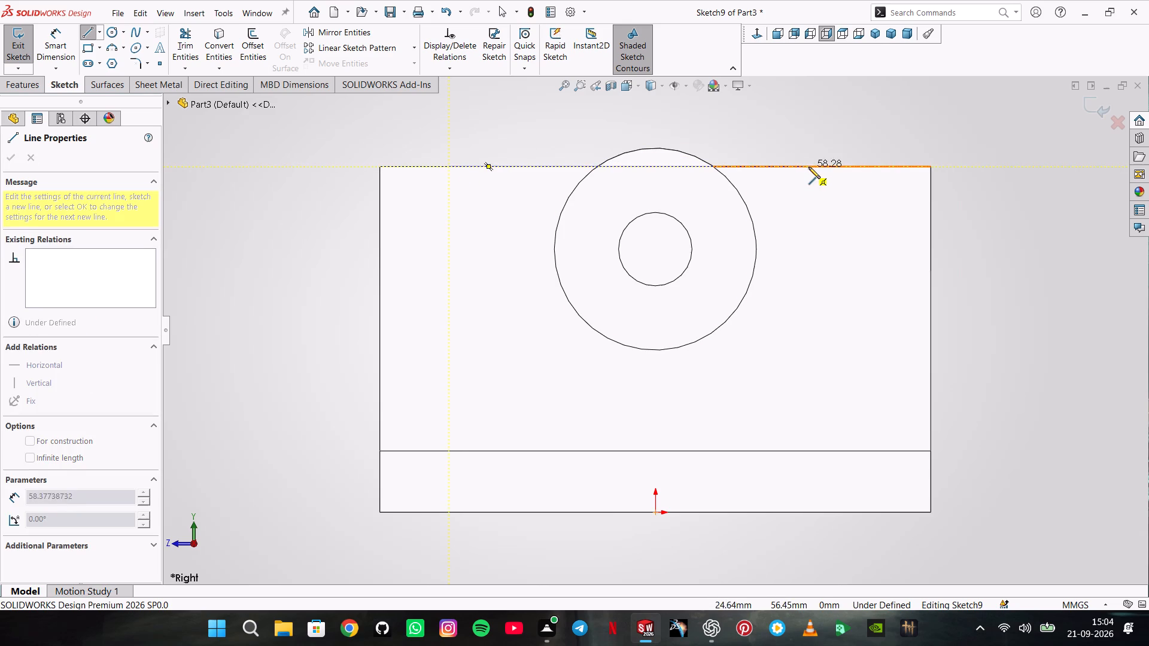
left_click(817, 167)
double_click(791, 141)
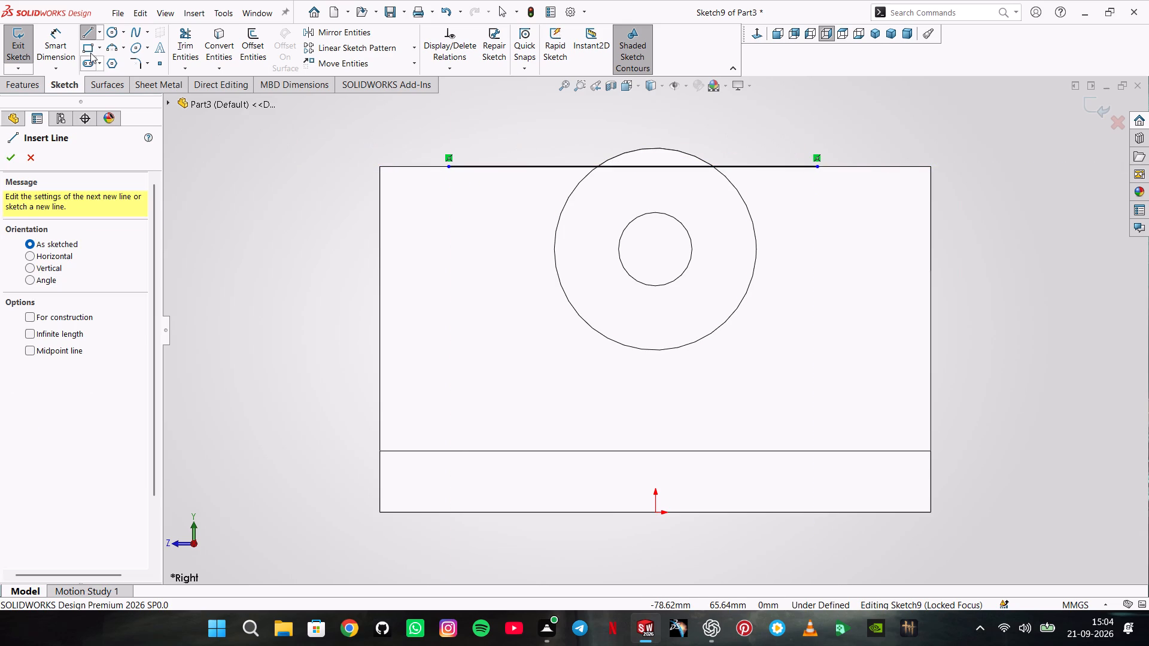
Set the horizontal line's length dimension to 63 mm.
left_click(64, 49)
left_click(563, 167)
left_click(552, 133)
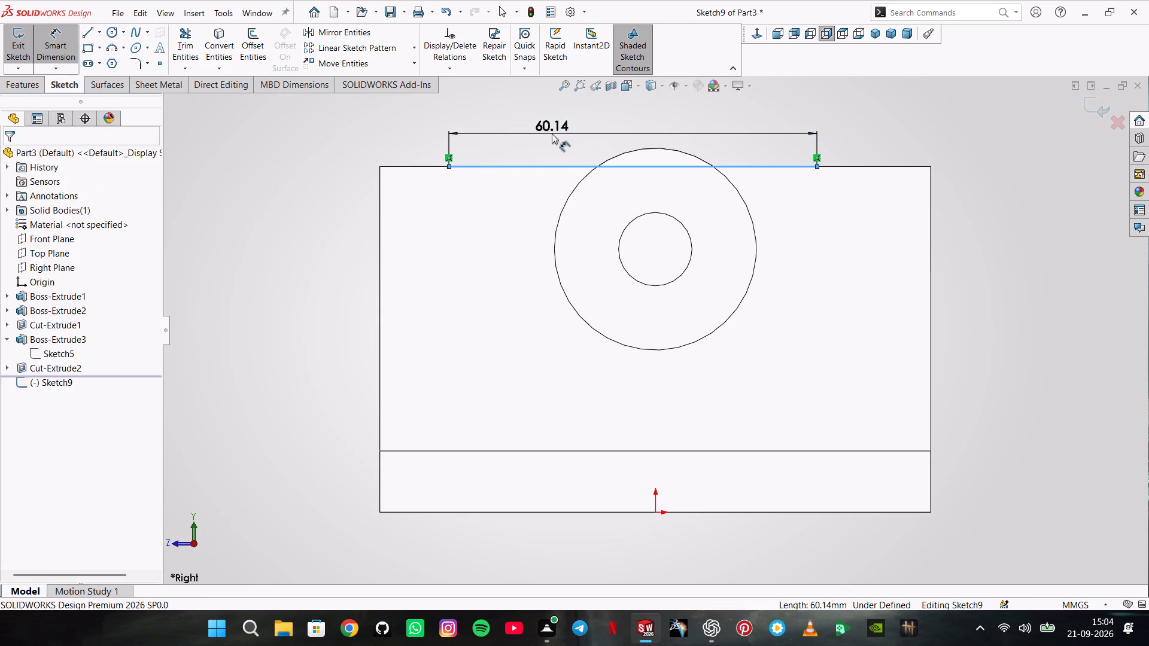
type("63")
key("Return")
scroll(552, 133, "up", 1)
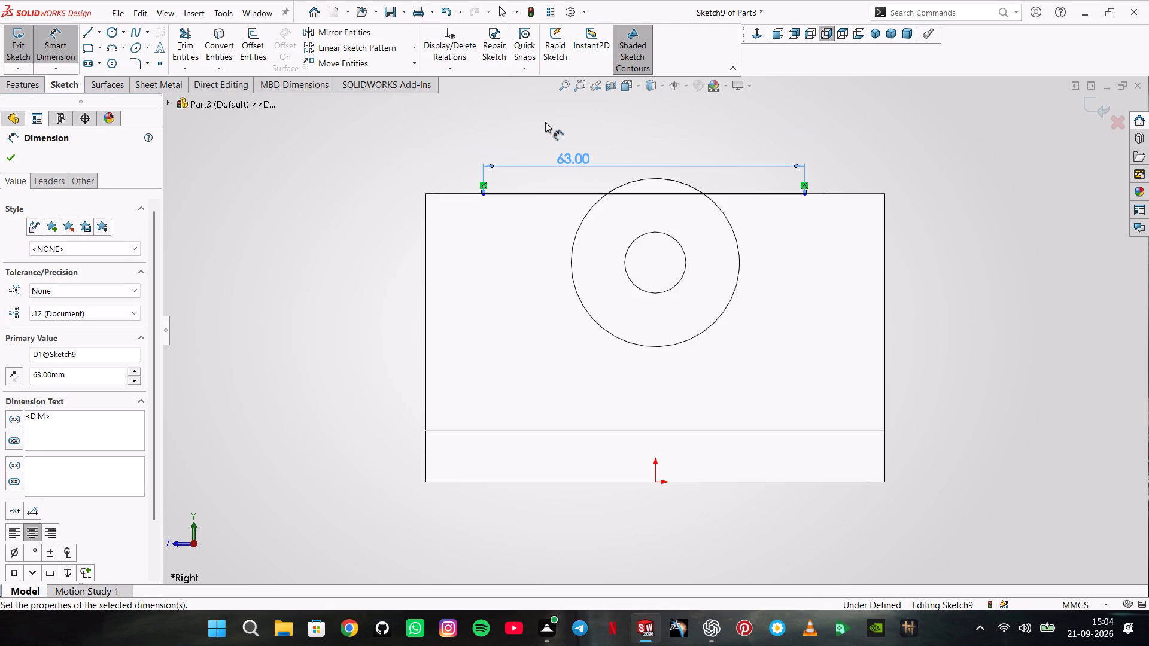
Dimension the horizontal distance from the line's +Z endpoint to the origin as 63/2 mm.
left_click(485, 194)
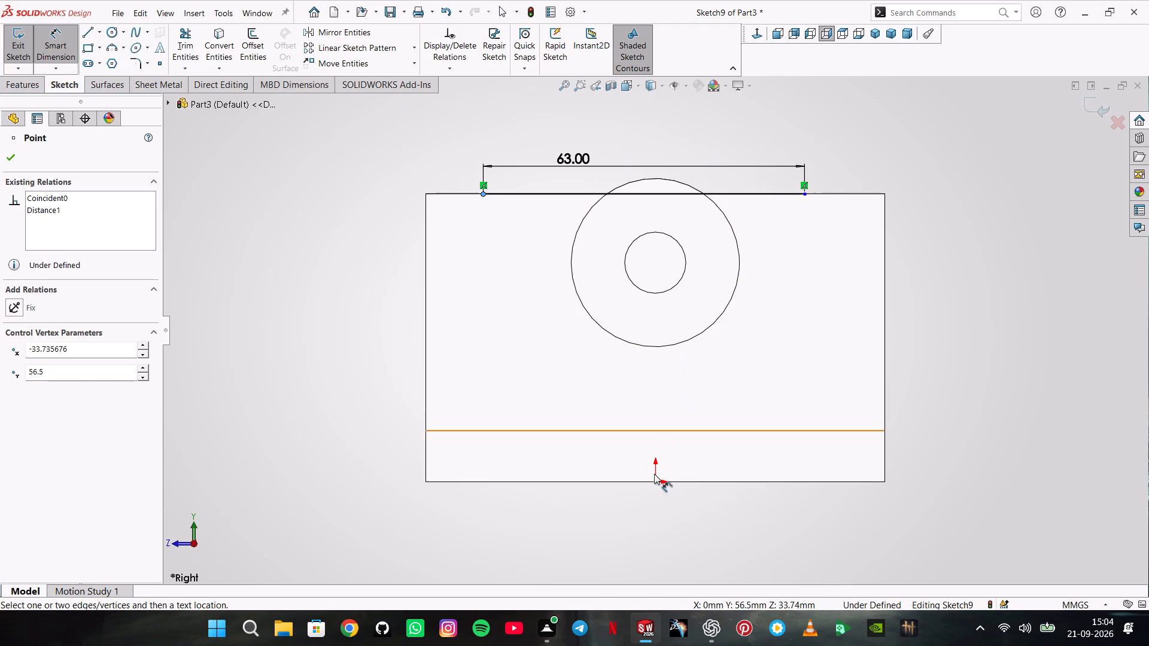
left_click(656, 482)
left_click(625, 519)
type("63/0")
key("Return")
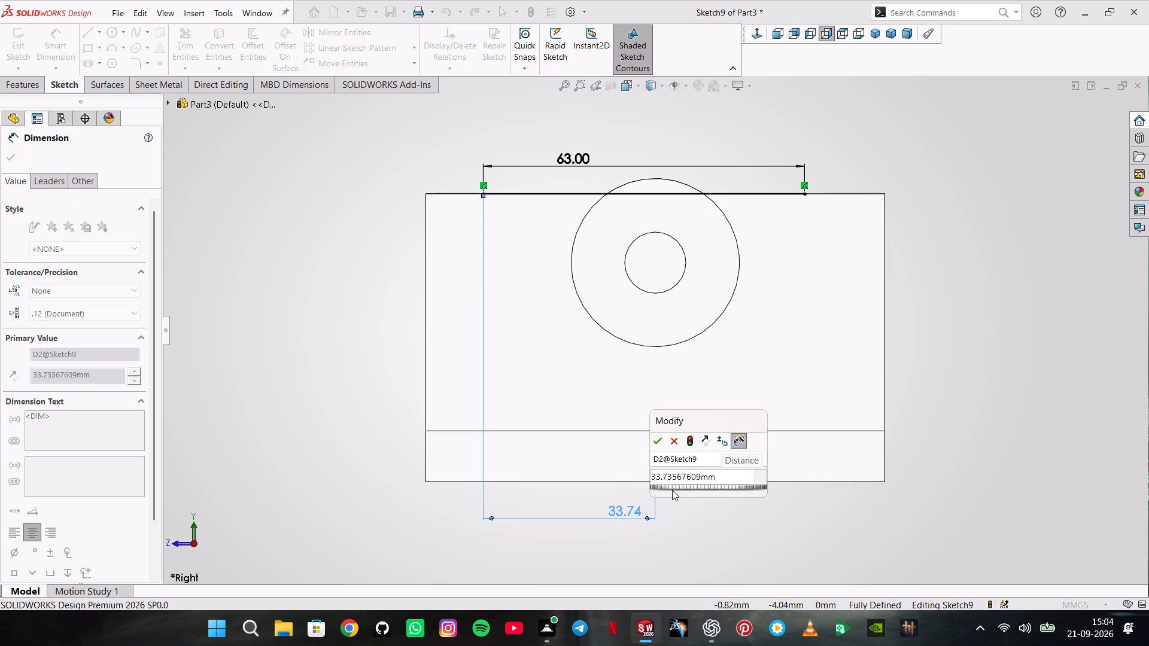
double_click(722, 478)
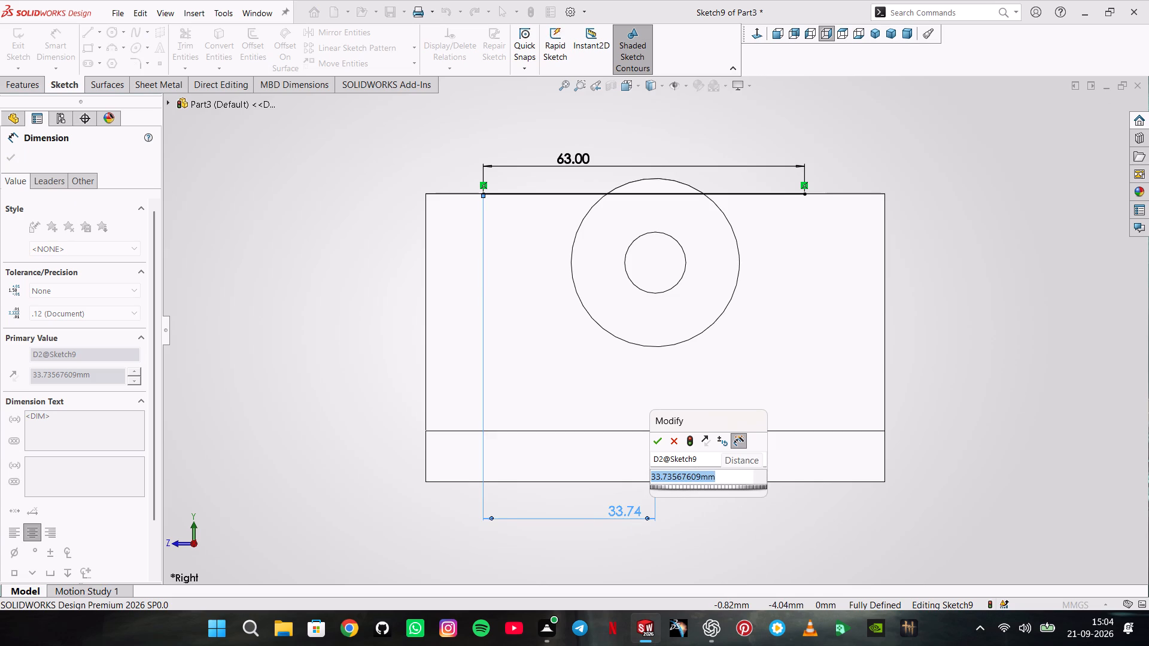
type("63/2")
key("Return")
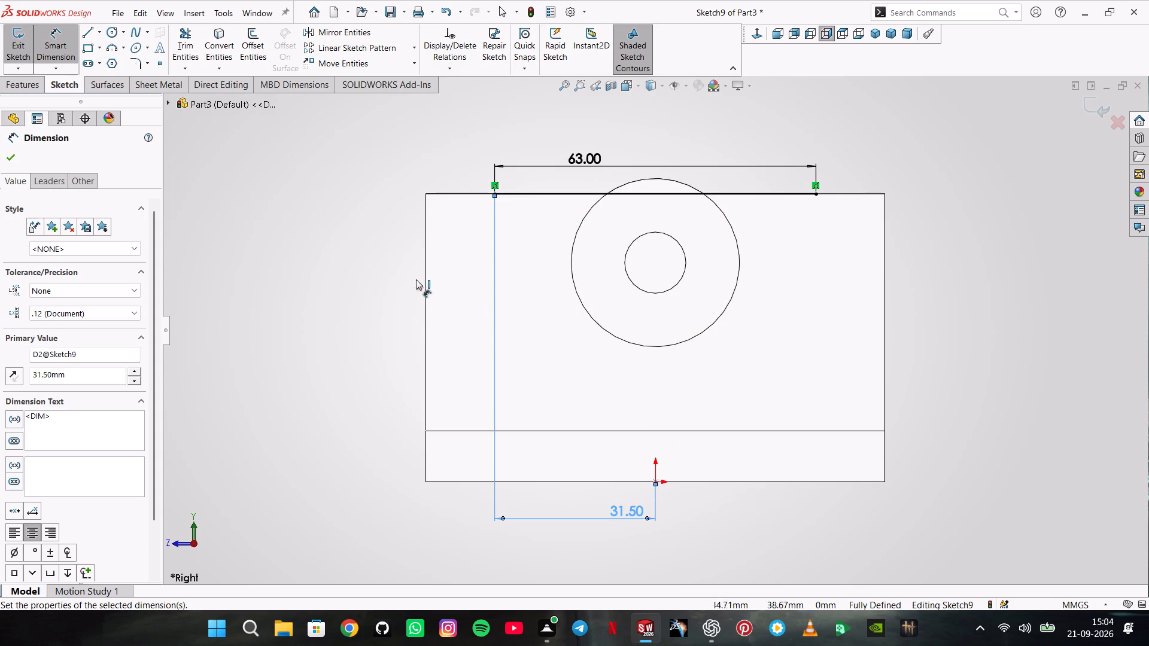
Sketch a closed triangle joining the line's +Z endpoint, the block's lower corner at the base, and its upper corner.
left_click(84, 35)
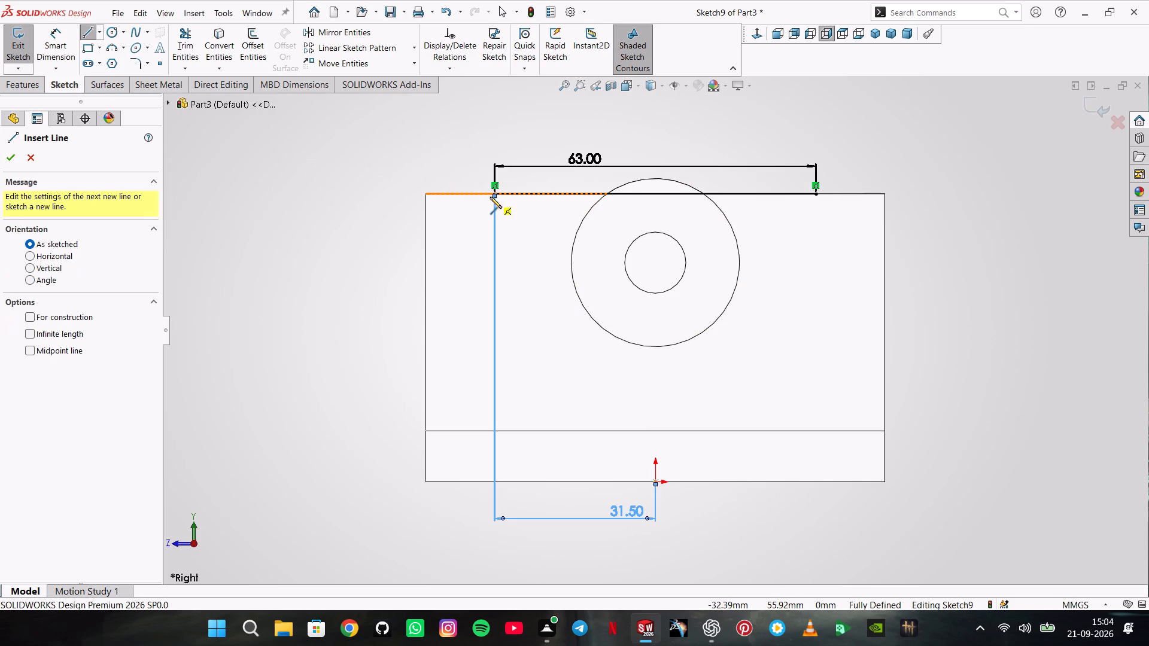
left_click(496, 194)
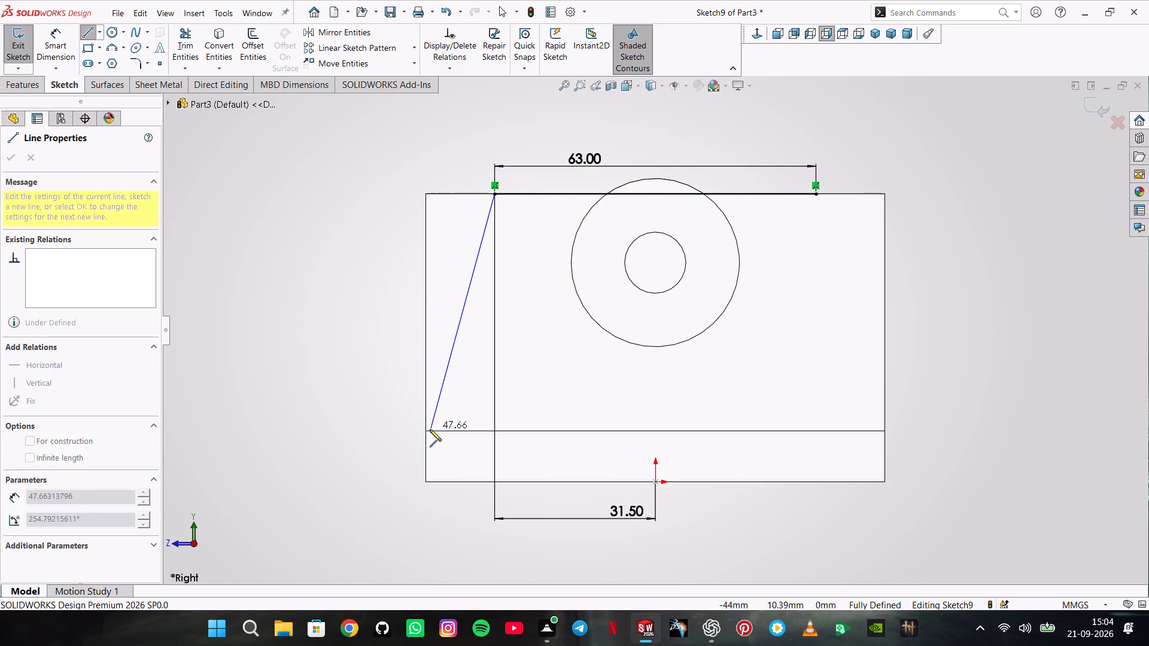
left_click(424, 430)
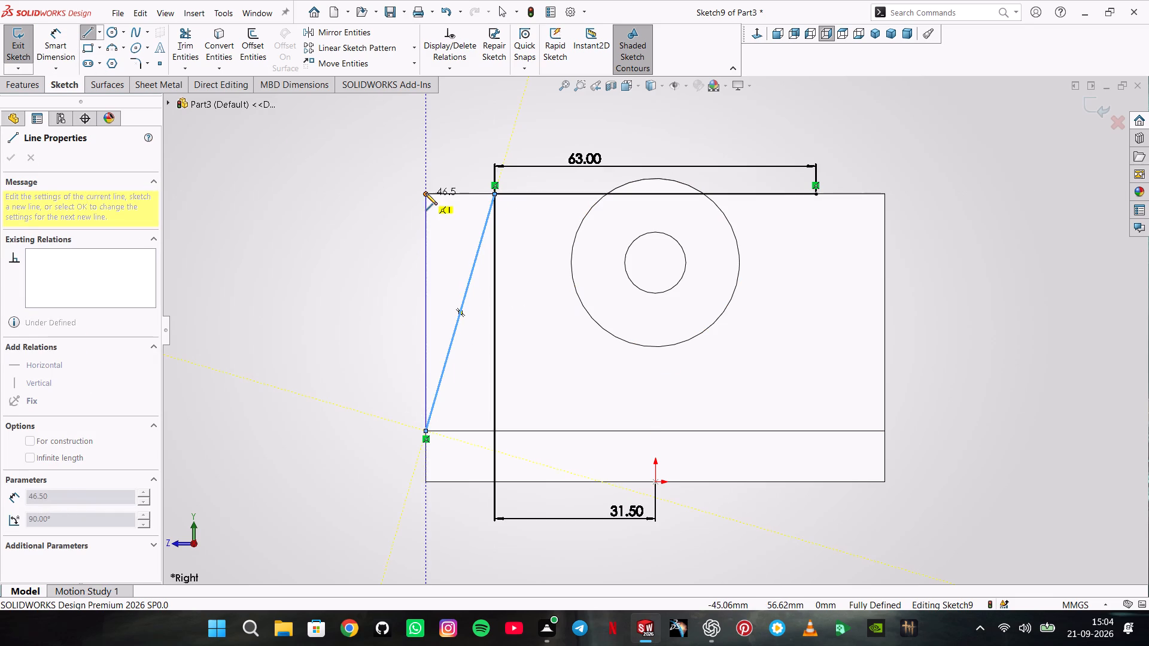
left_click(425, 193)
left_click(496, 193)
double_click(474, 175)
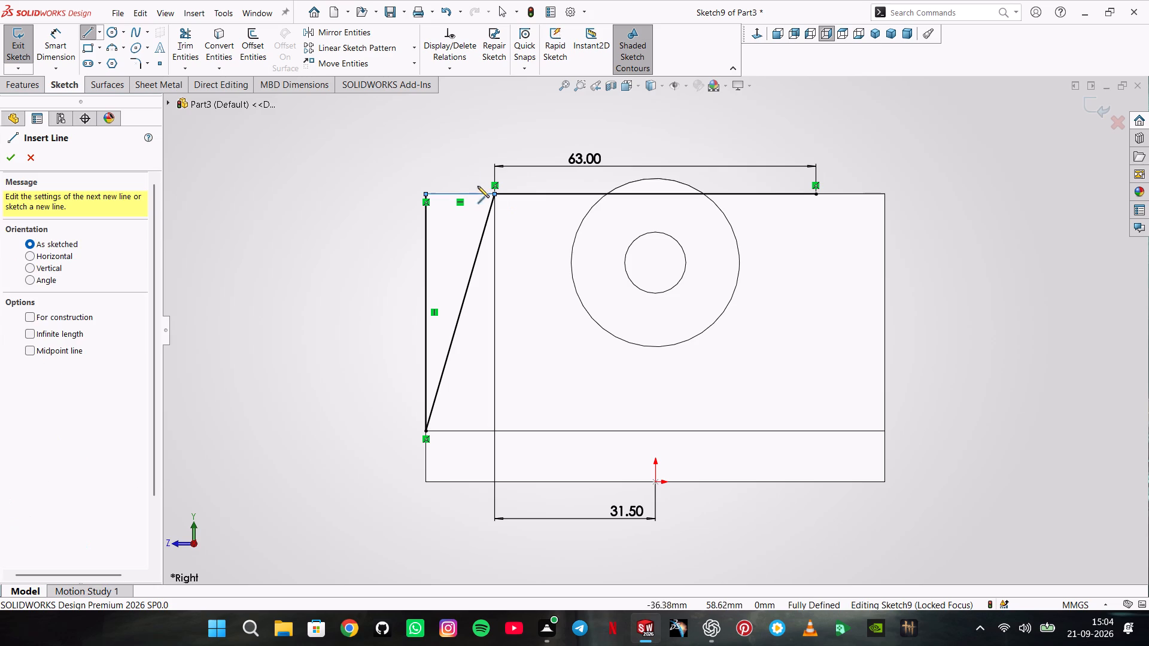
Sketch the matching closed triangle on the -Z side, from the line's other endpoint to the block's lower and upper corners.
left_click(815, 194)
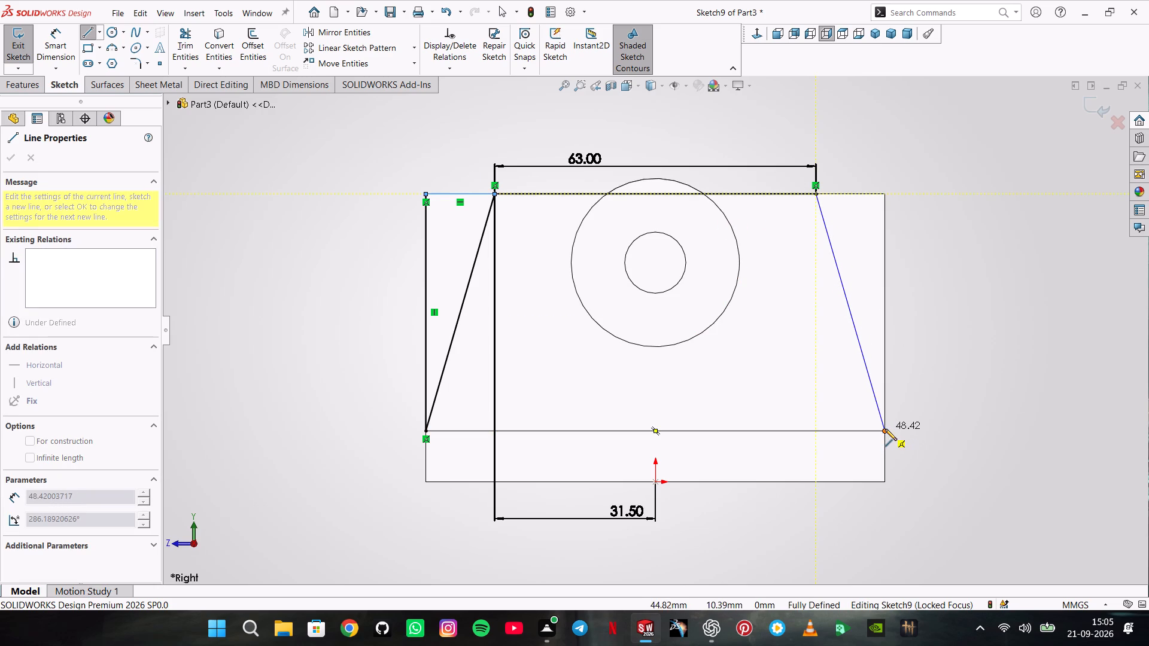
left_click(885, 429)
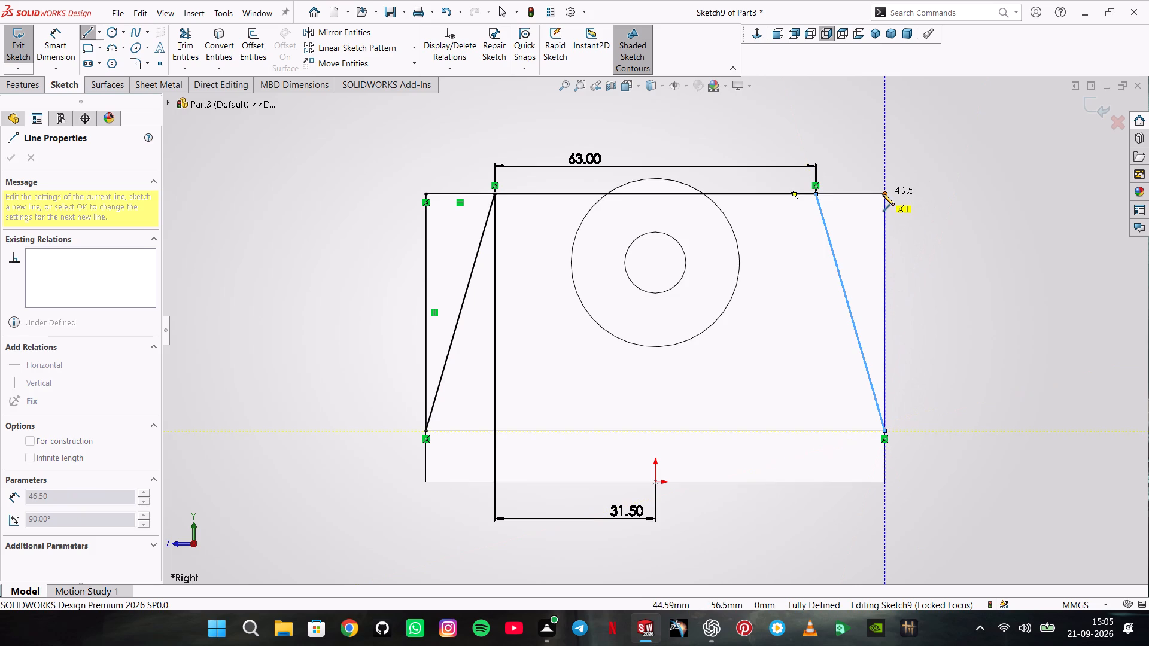
left_click(883, 194)
left_click(815, 193)
double_click(861, 172)
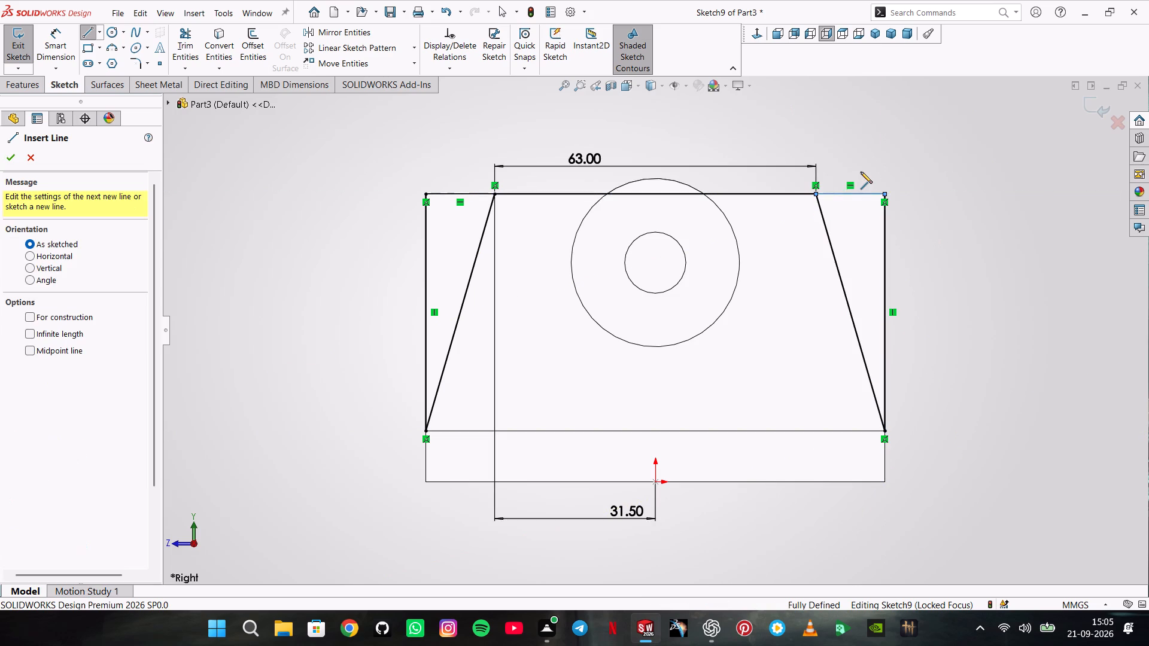
left_click(6, 160)
Delete the 63 mm horizontal line between the two triangles.
left_click(519, 197)
key("Delete")
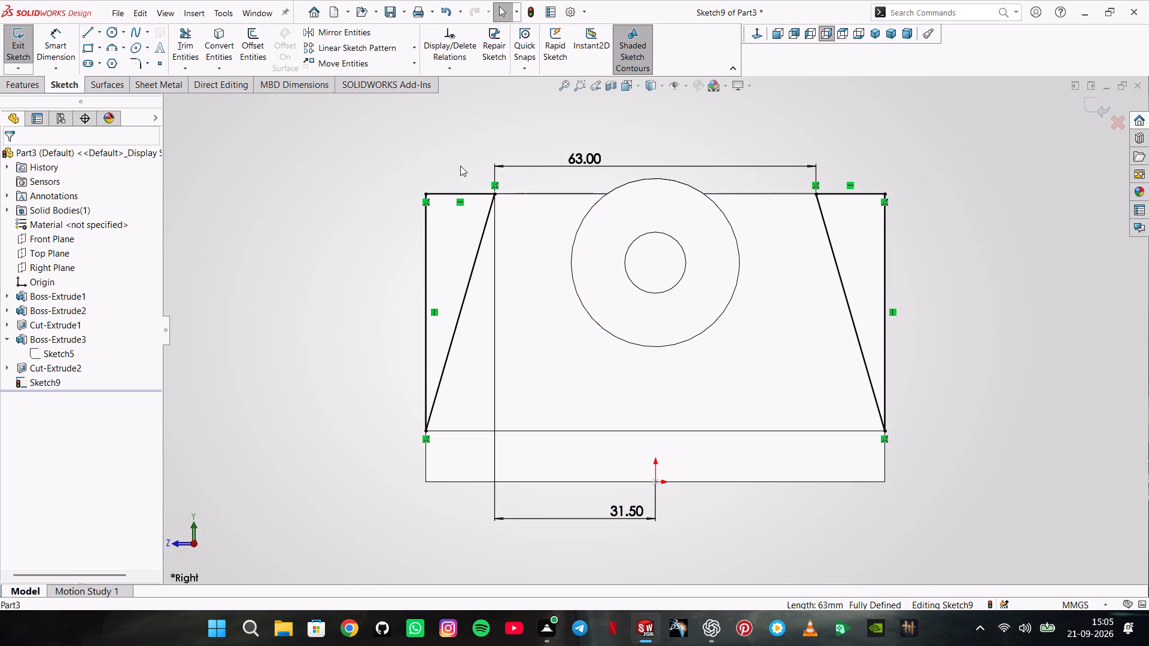
Cut-extrude both triangles with a Mid Plane end condition and a 130 mm depth to slope the block's ends.
left_click(31, 81)
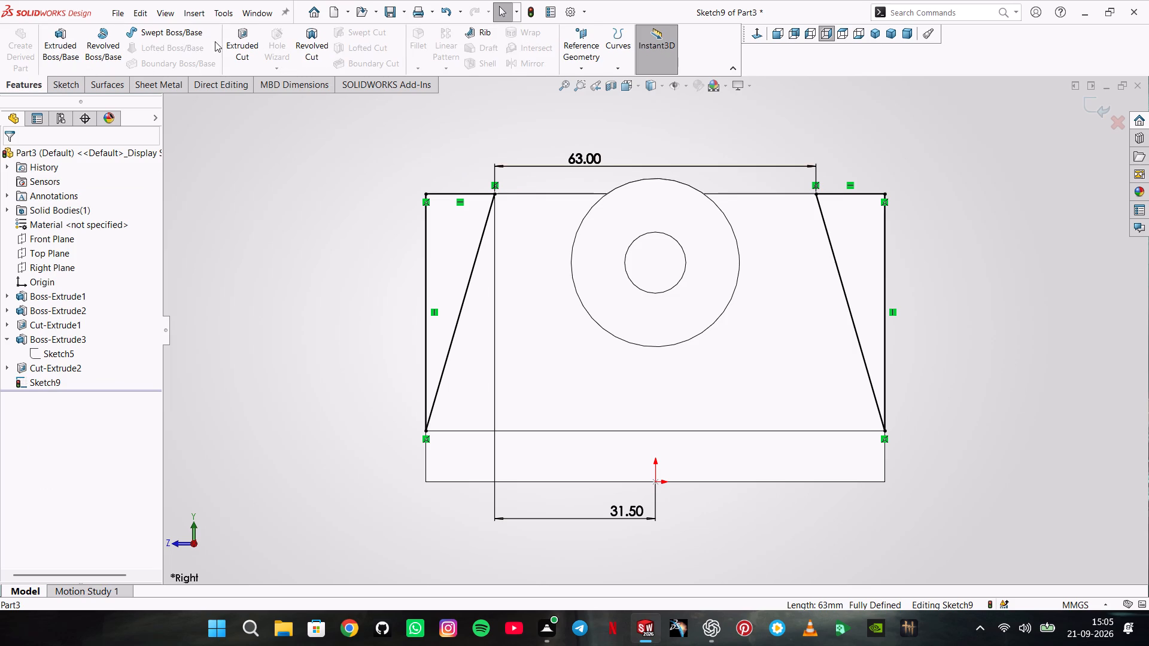
left_click(229, 37)
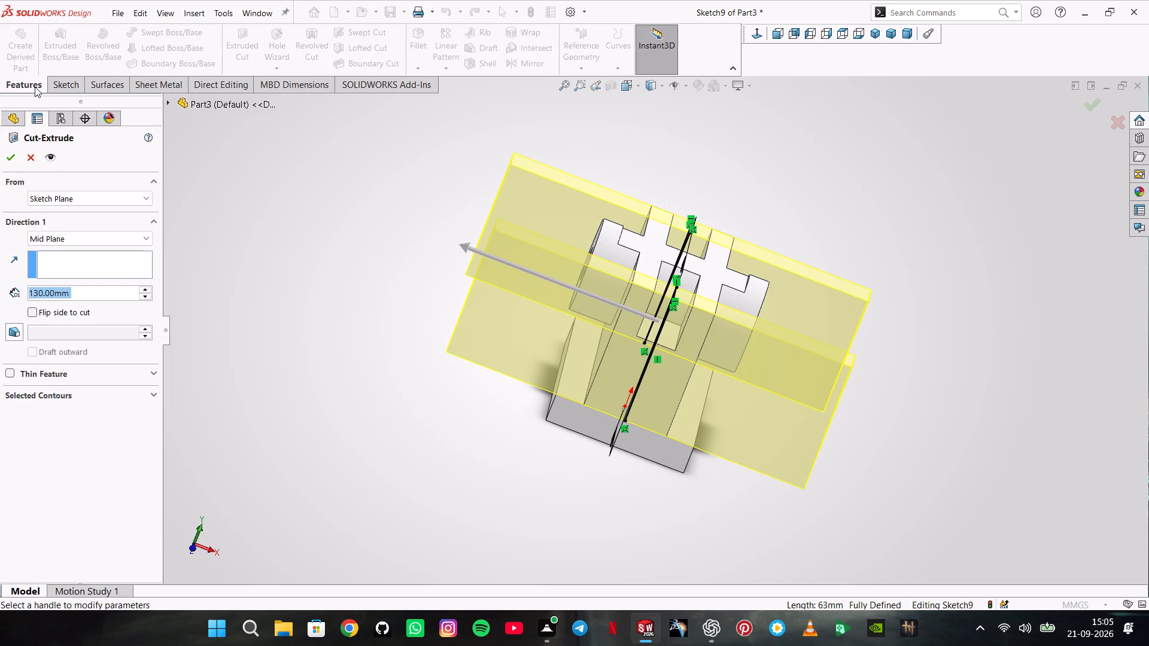
left_click(11, 160)
left_click(319, 167)
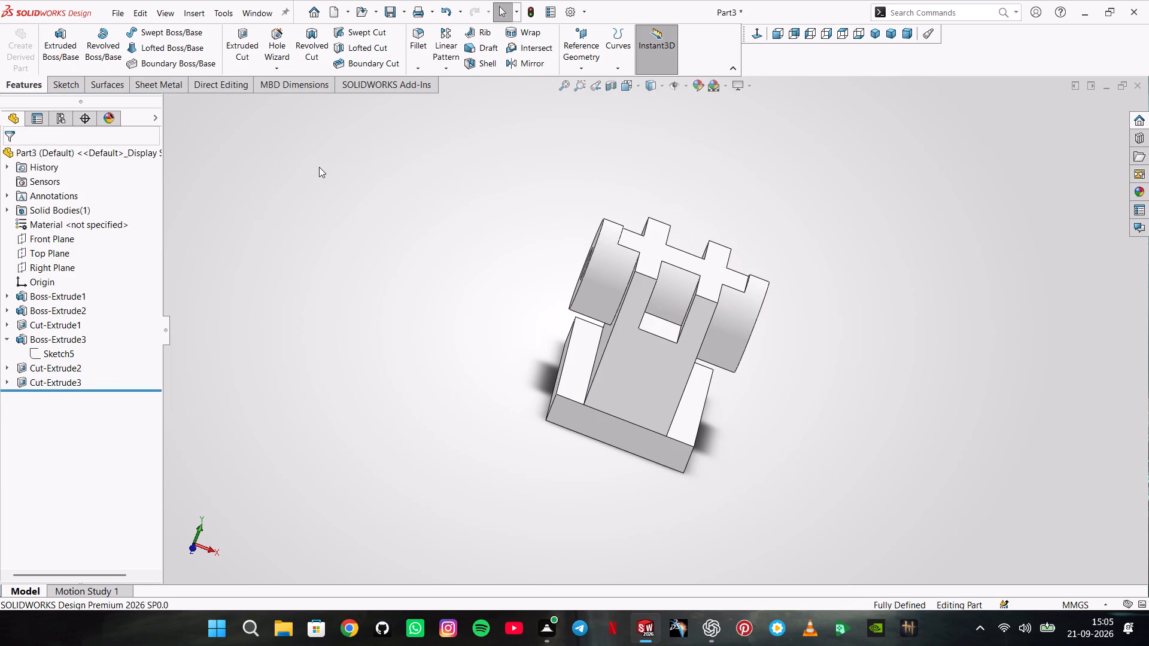
Start an extruded-cut sketch on the face inside the cylinder's bore and convert the 12 mm hole edge into it.
scroll(387, 185, "up", 1)
middle_click_drag(387, 185, 390, 196)
scroll(615, 228, "down", 3)
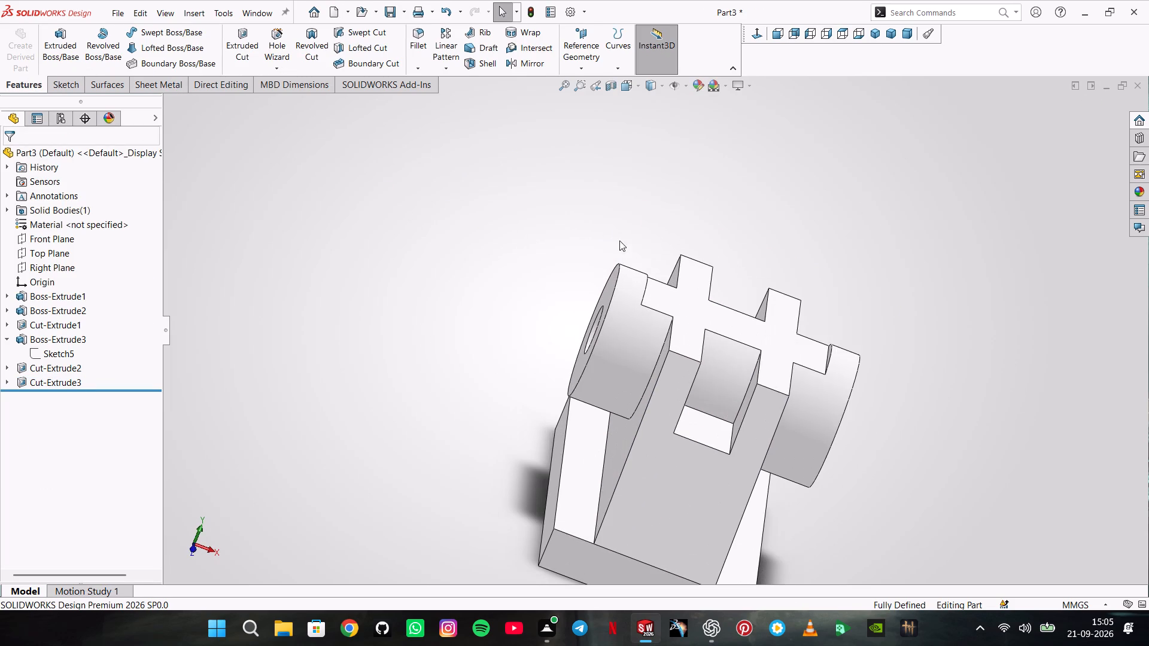
middle_click_drag(437, 251, 520, 288)
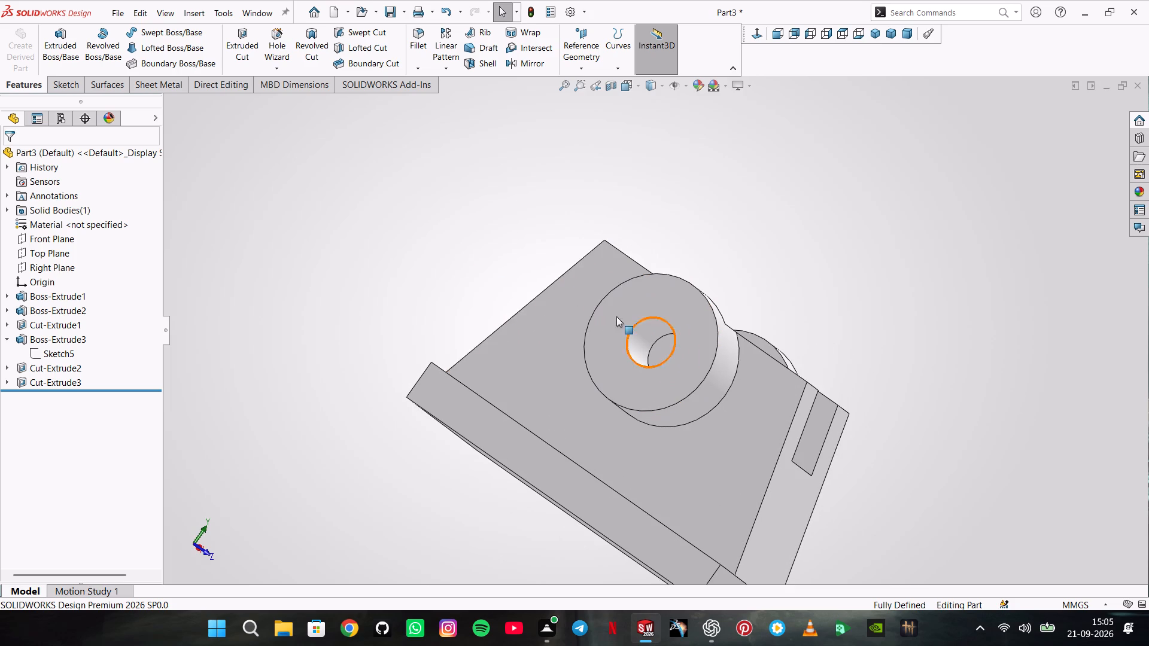
left_click(229, 40)
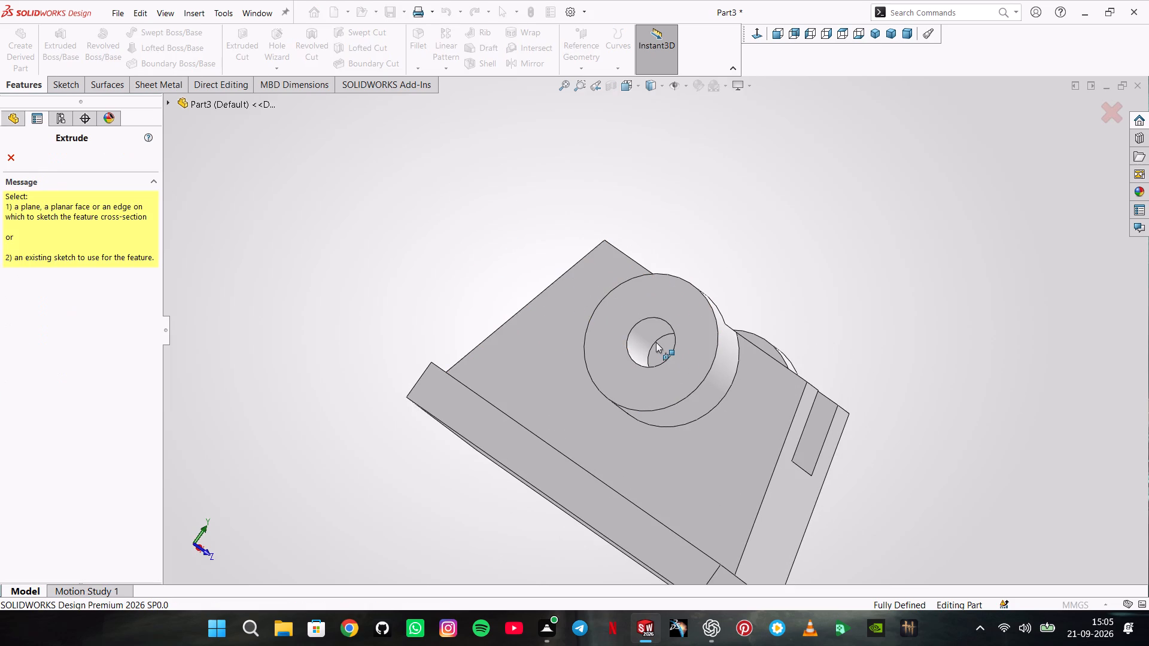
left_click(656, 342)
left_click(208, 43)
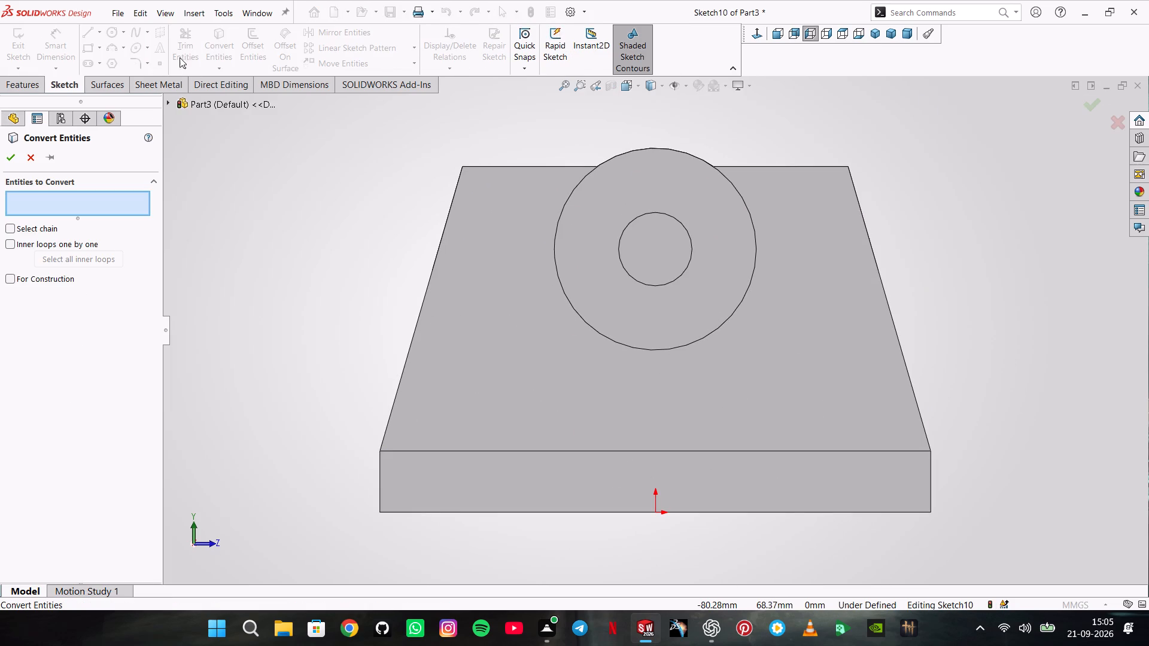
left_click(671, 215)
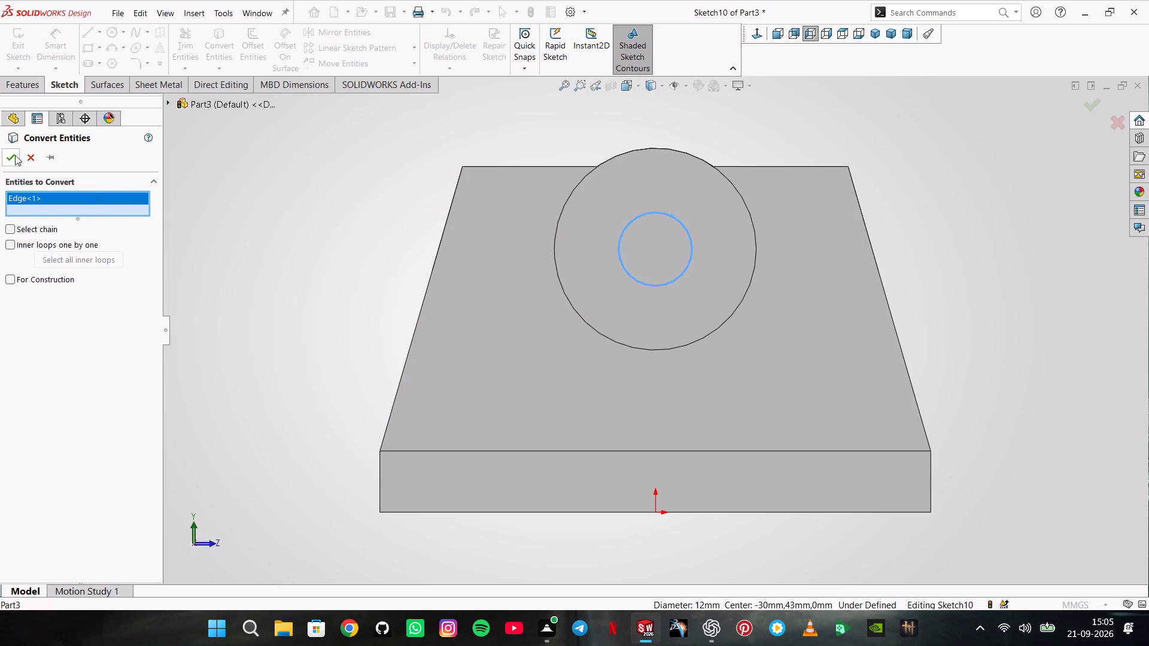
left_click(9, 154)
Cut-extrude the 12 mm circle through the block and cylinder with a Mid Plane end condition and a 130 mm depth.
left_click(38, 93)
left_click(40, 89)
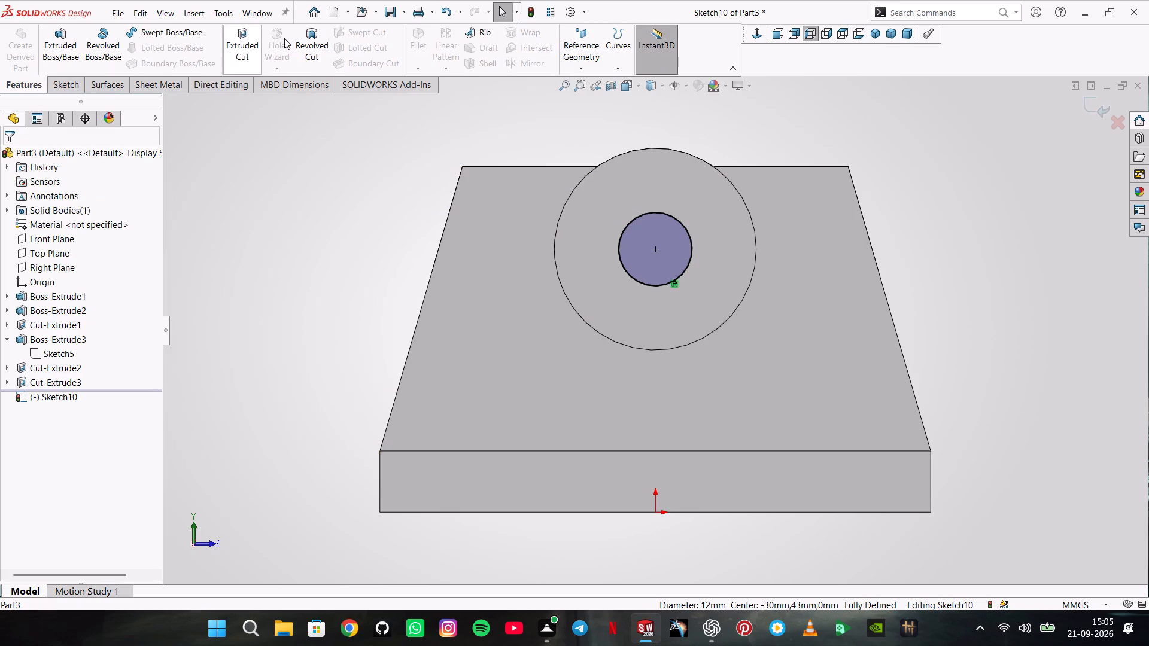
left_click(227, 38)
scroll(390, 172, "up", 1)
middle_click_drag(390, 172, 348, 192)
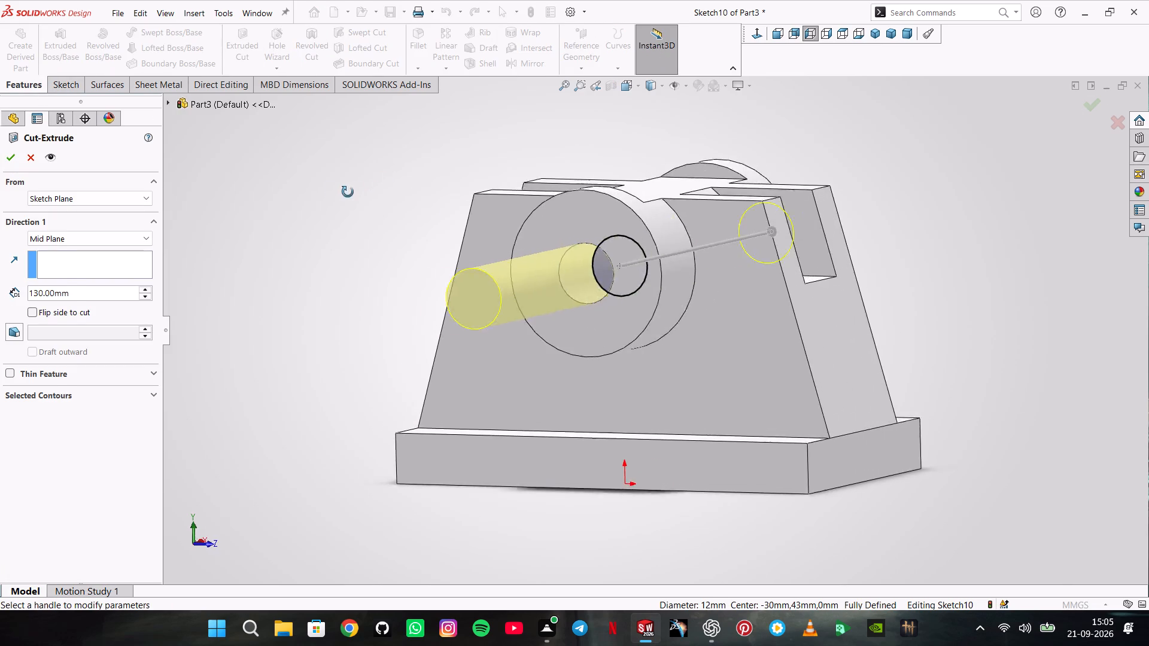
middle_click_drag(348, 192, 310, 203)
left_click(8, 157)
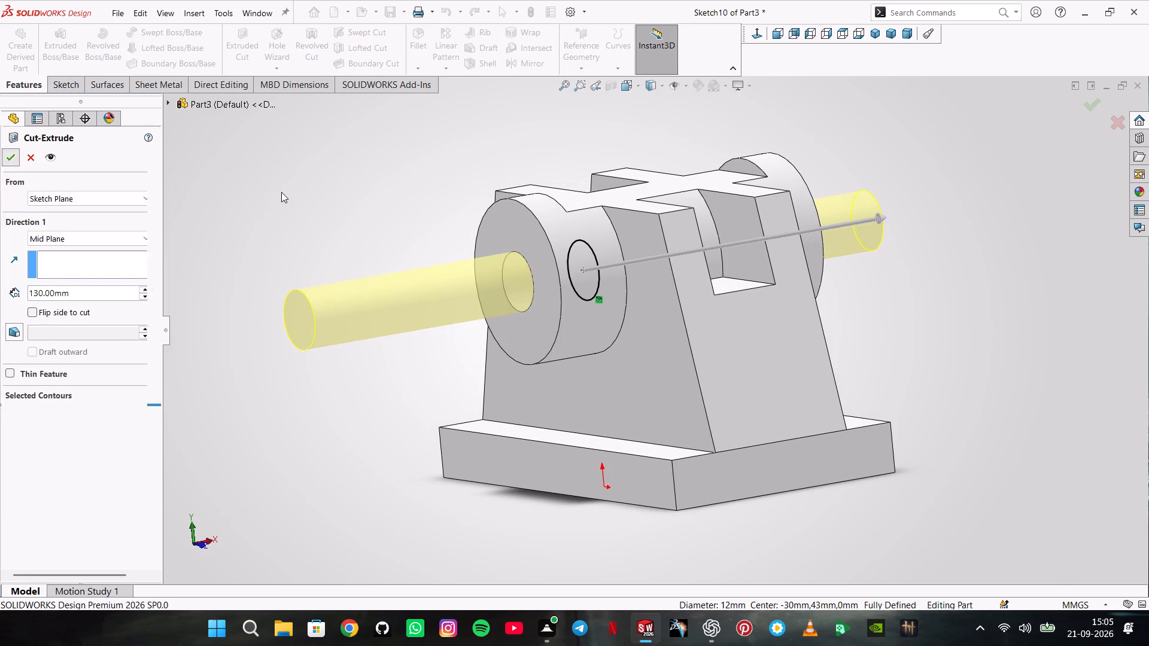
left_click(279, 191)
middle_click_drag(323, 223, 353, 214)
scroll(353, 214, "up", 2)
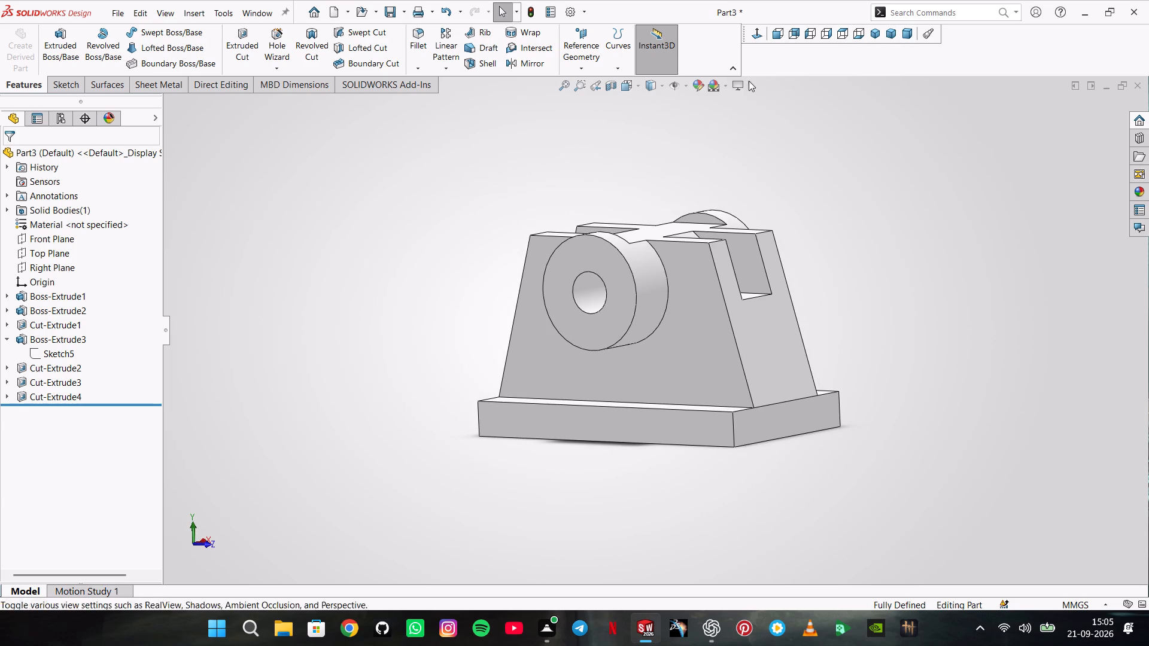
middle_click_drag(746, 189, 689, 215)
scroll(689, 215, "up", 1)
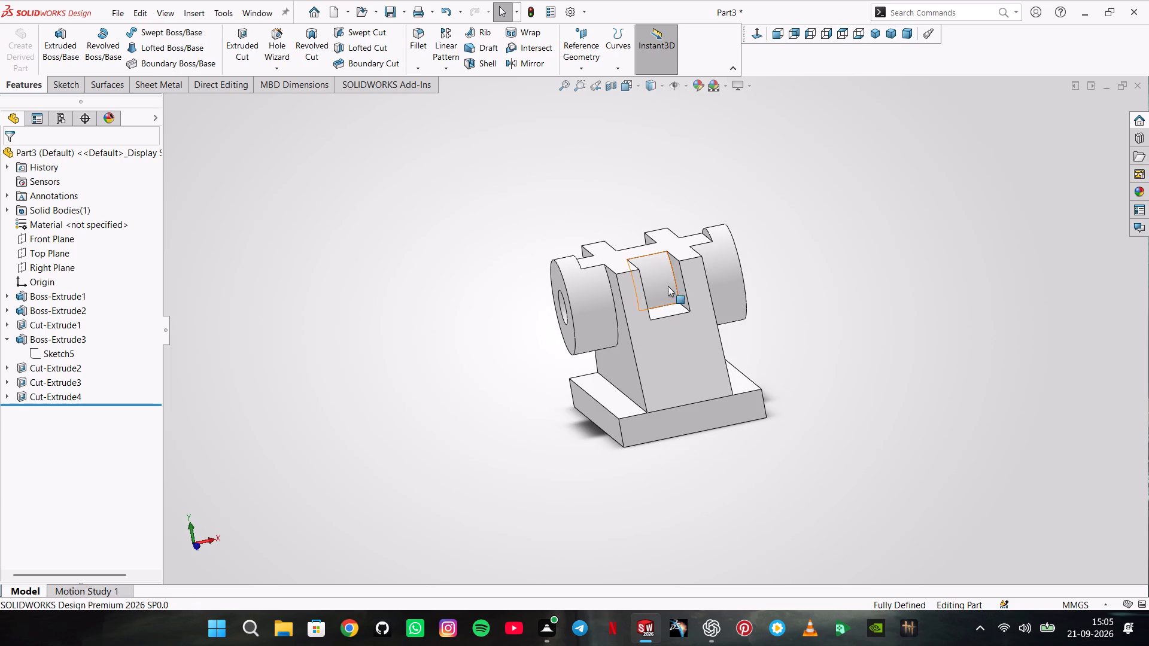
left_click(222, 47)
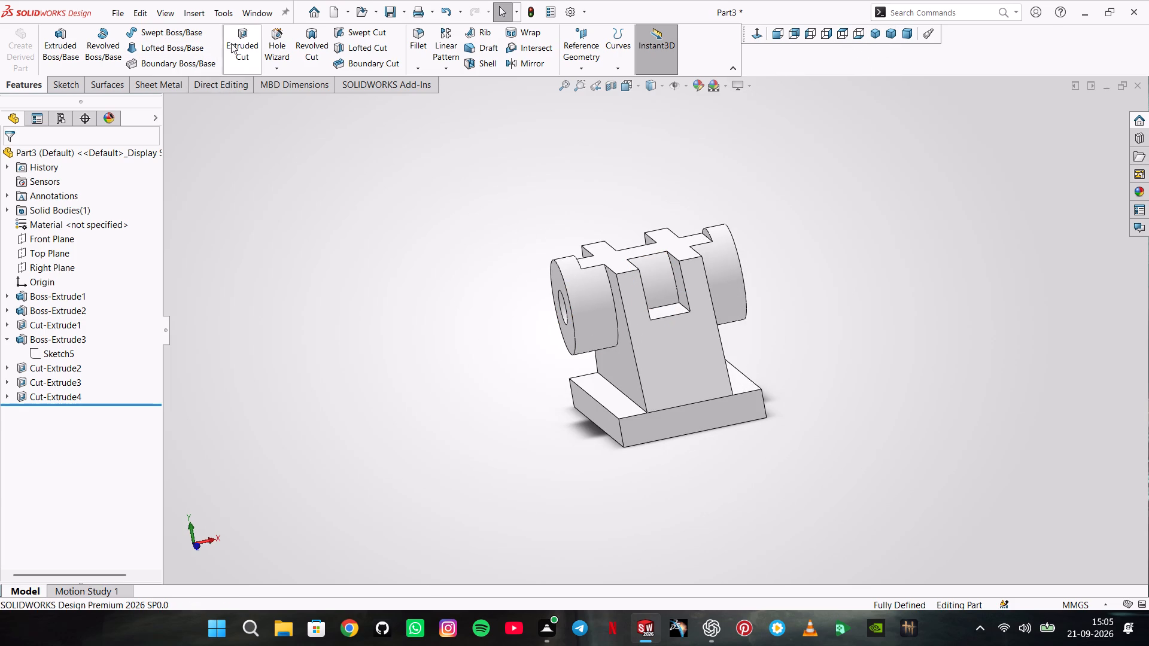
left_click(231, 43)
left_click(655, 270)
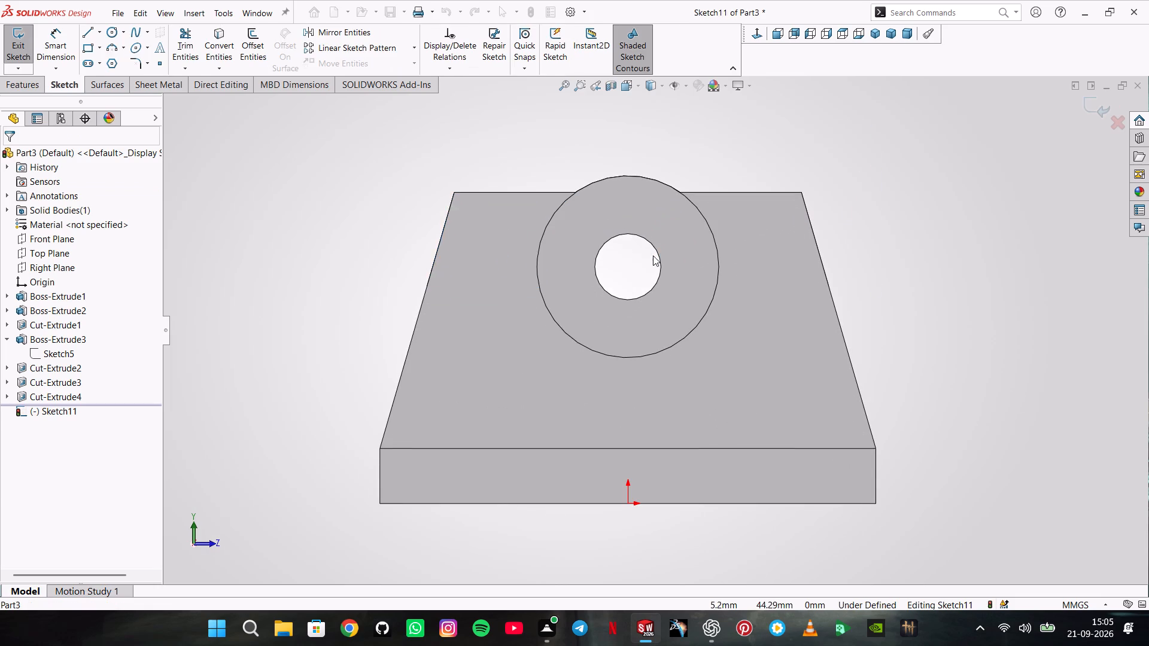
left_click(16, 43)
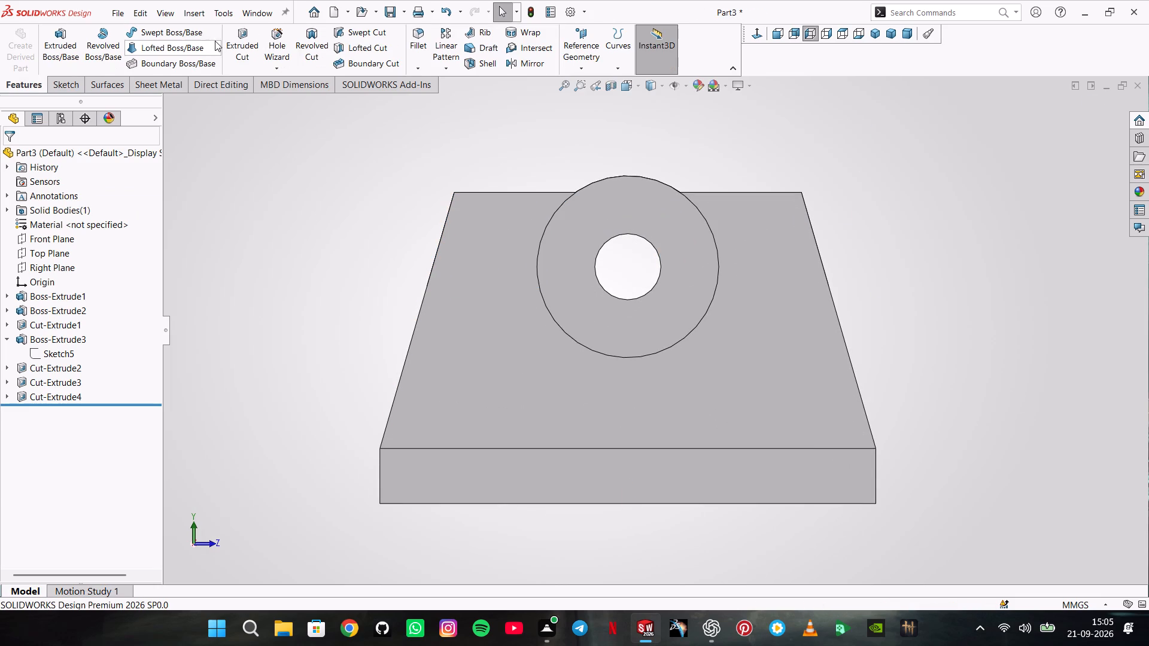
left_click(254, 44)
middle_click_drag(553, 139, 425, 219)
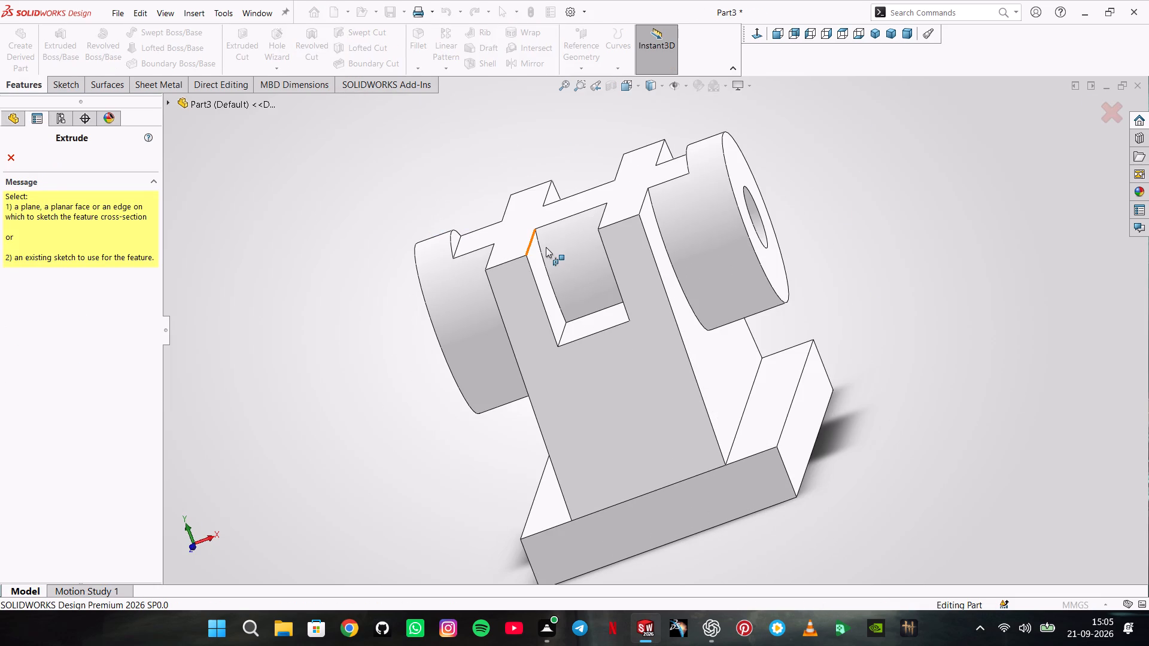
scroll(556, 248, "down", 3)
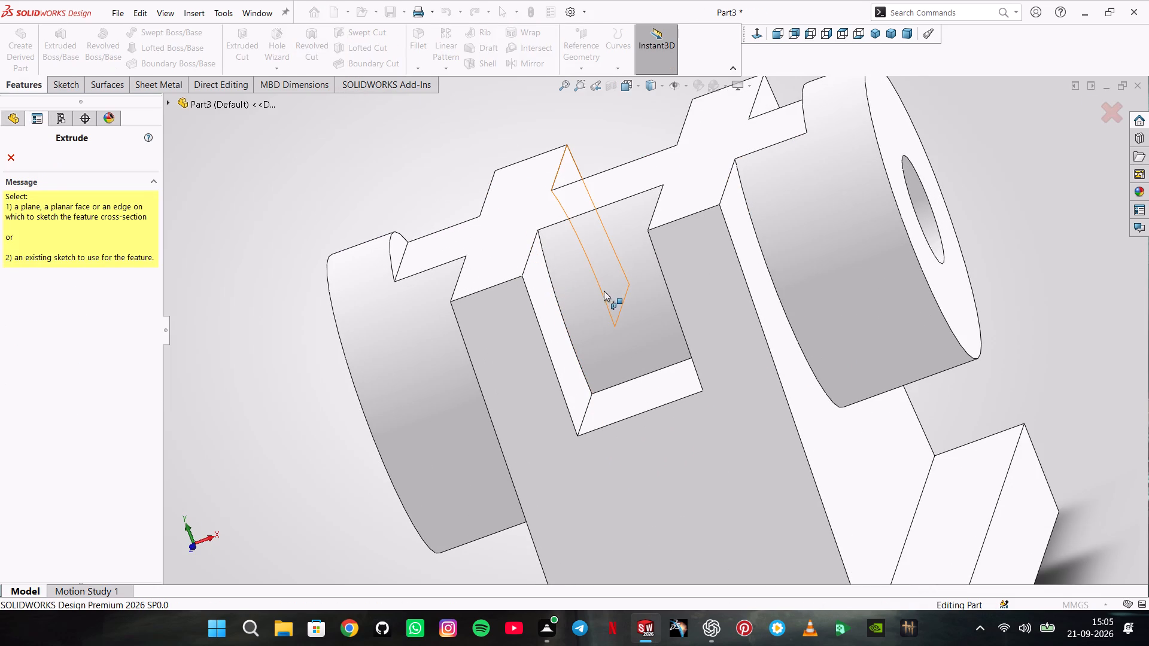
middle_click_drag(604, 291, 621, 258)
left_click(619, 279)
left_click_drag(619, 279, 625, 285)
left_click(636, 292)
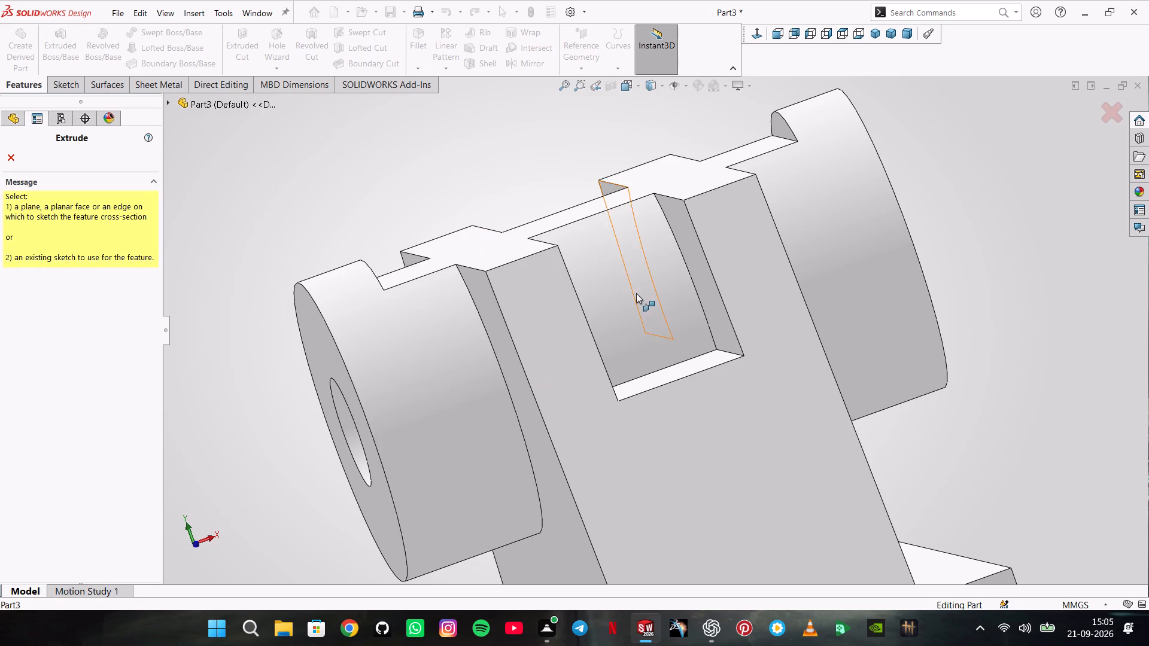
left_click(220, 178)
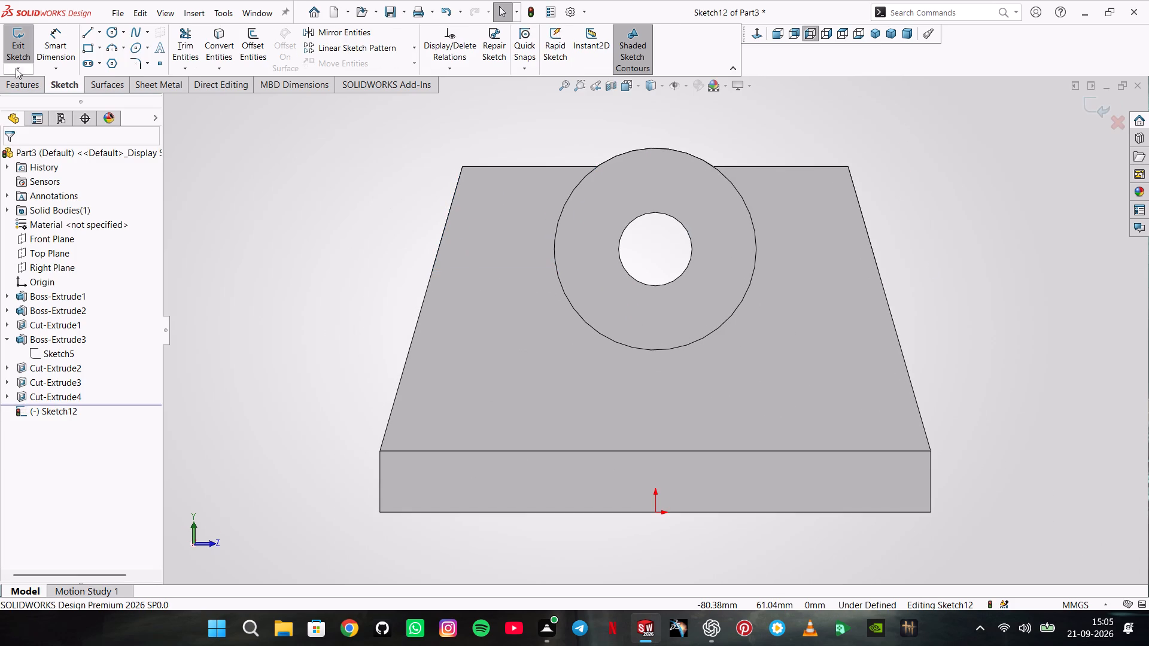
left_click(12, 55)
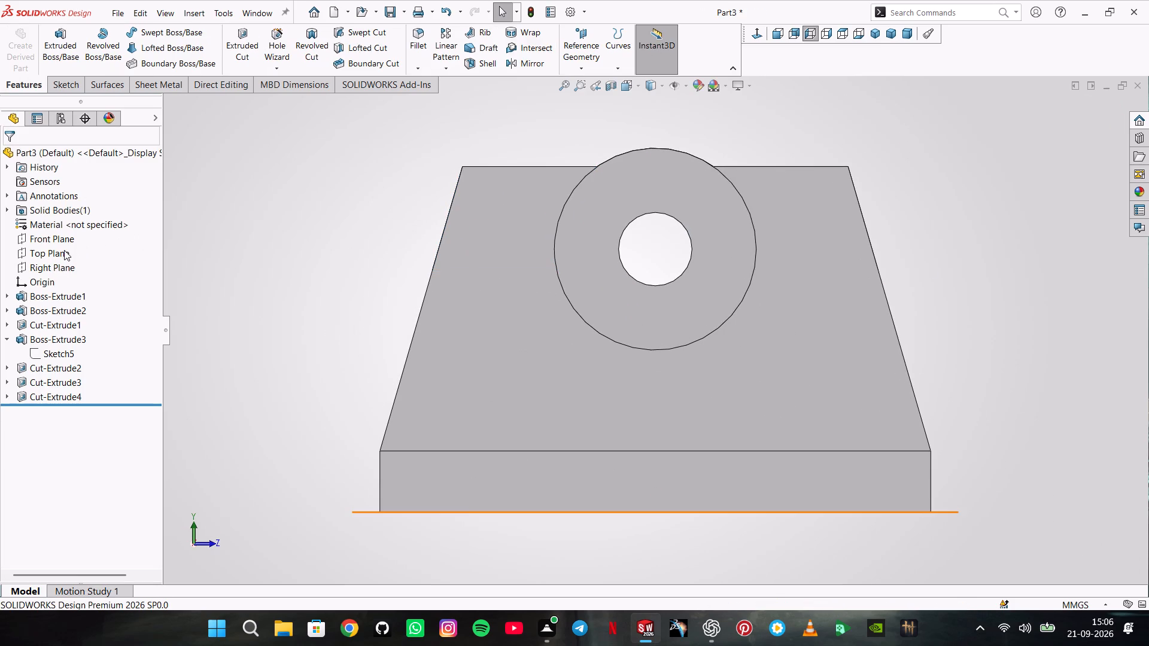
Start a sketch on the Front Plane and convert the outline of the curved cylinder face inside the block's slot.
left_click(25, 240)
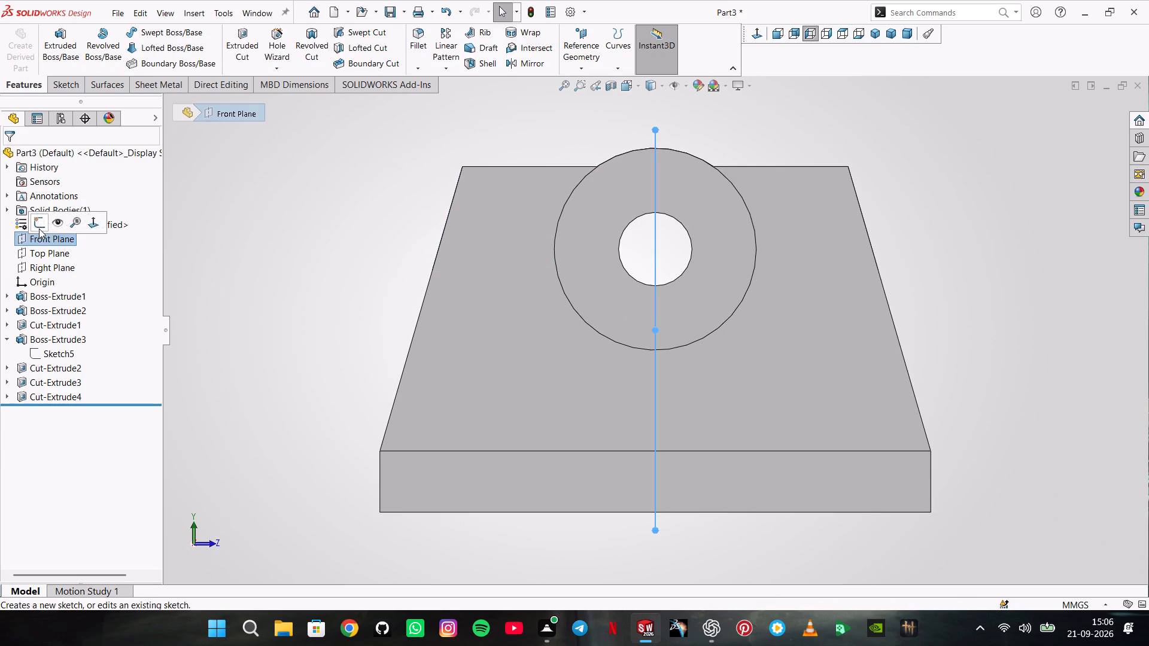
left_click(39, 228)
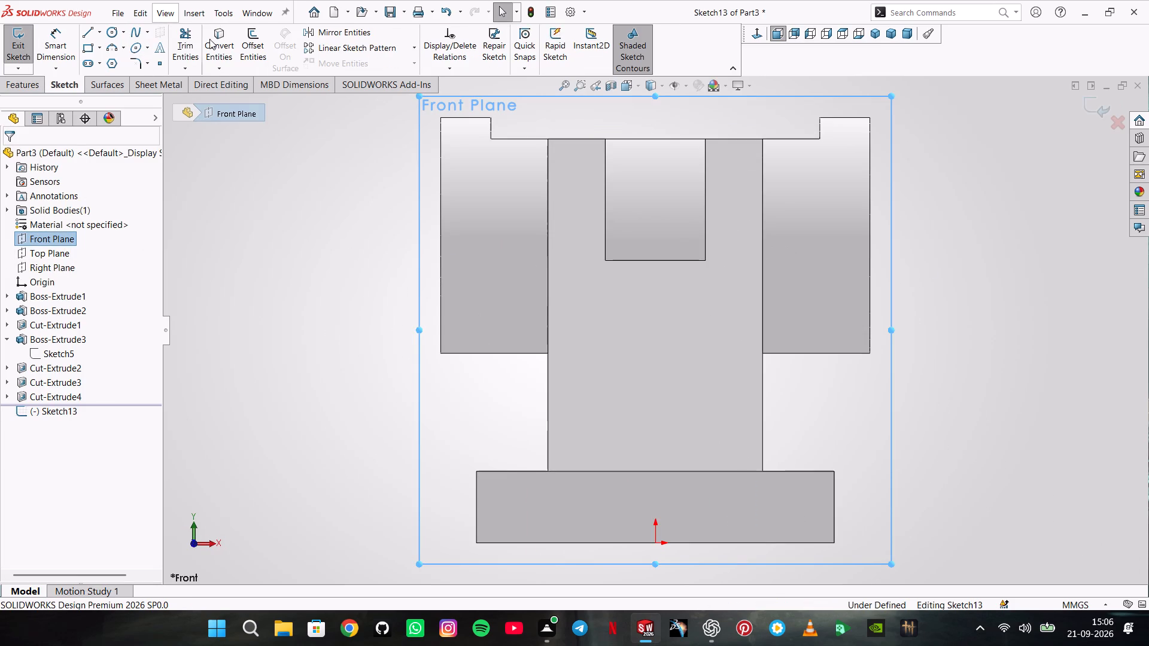
left_click(209, 39)
left_click(655, 143)
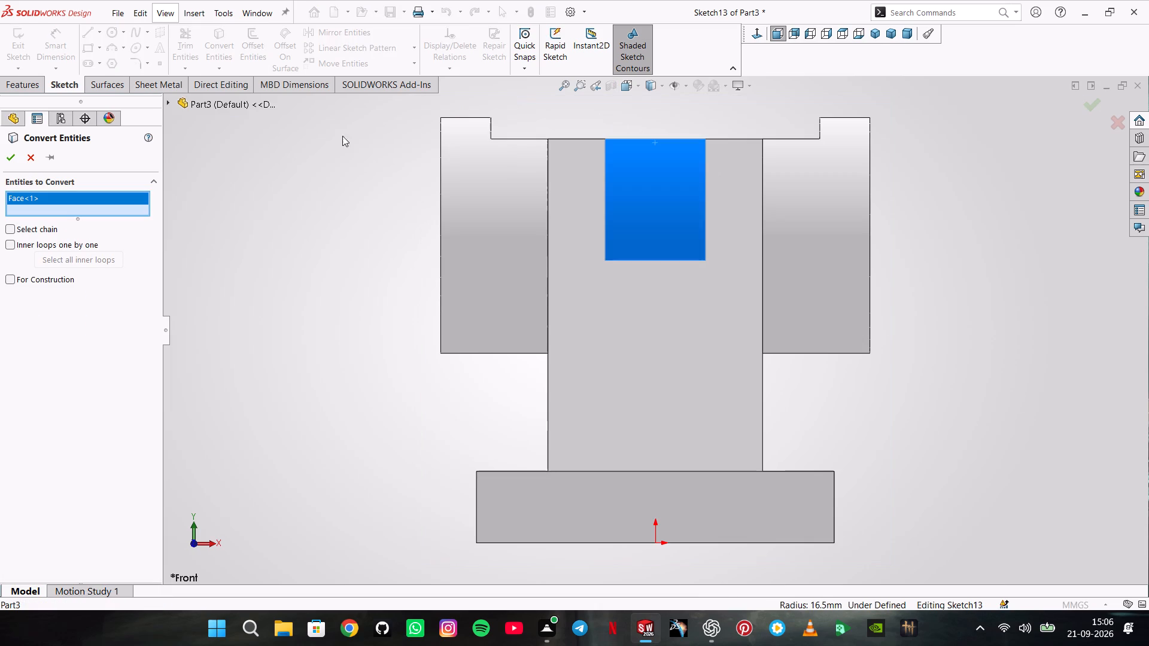
left_click(7, 158)
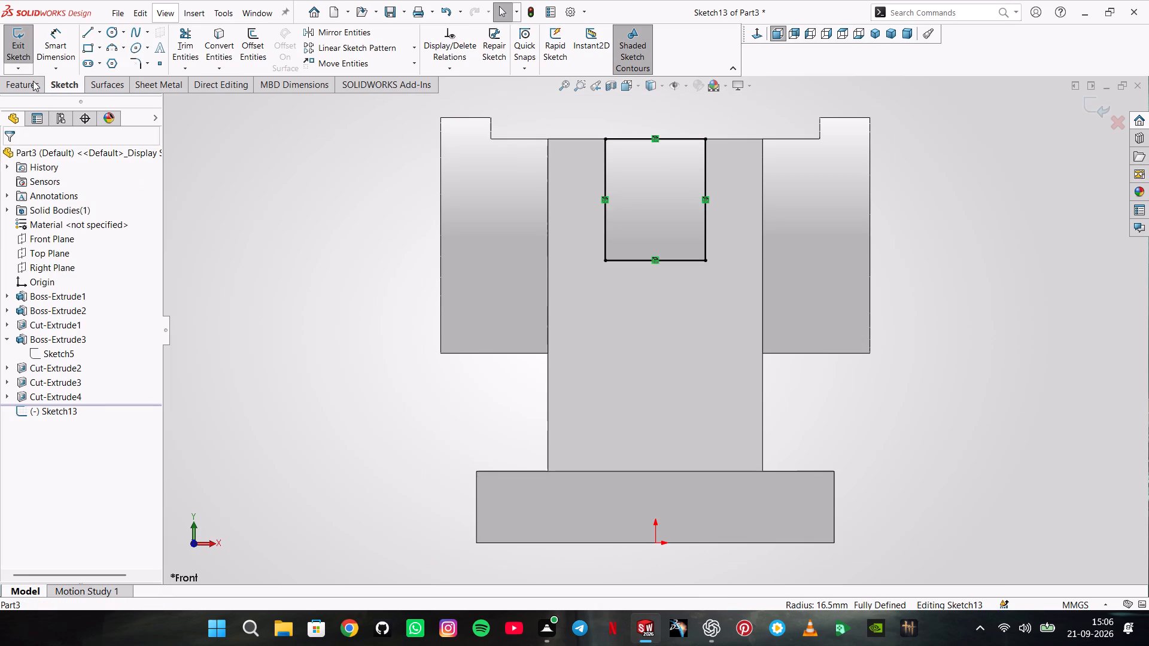
Cut-extrude the converted rectangle to clear the cylinder material out of the slot between the block's two walls.
left_click(33, 81)
left_click(233, 32)
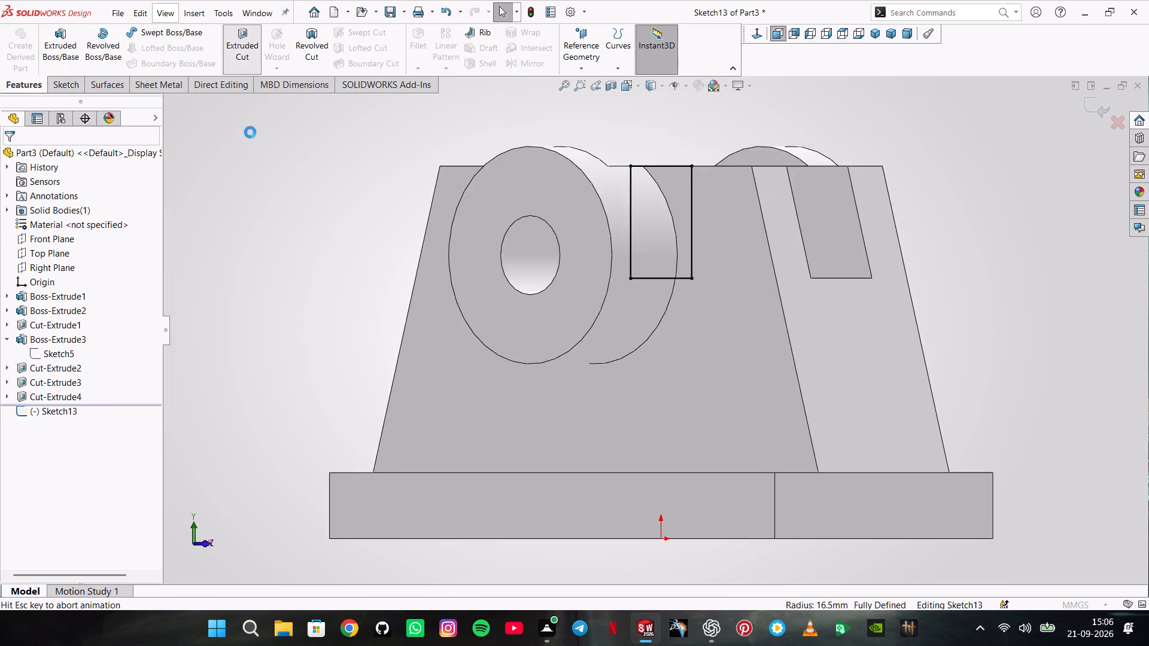
left_click(7, 157)
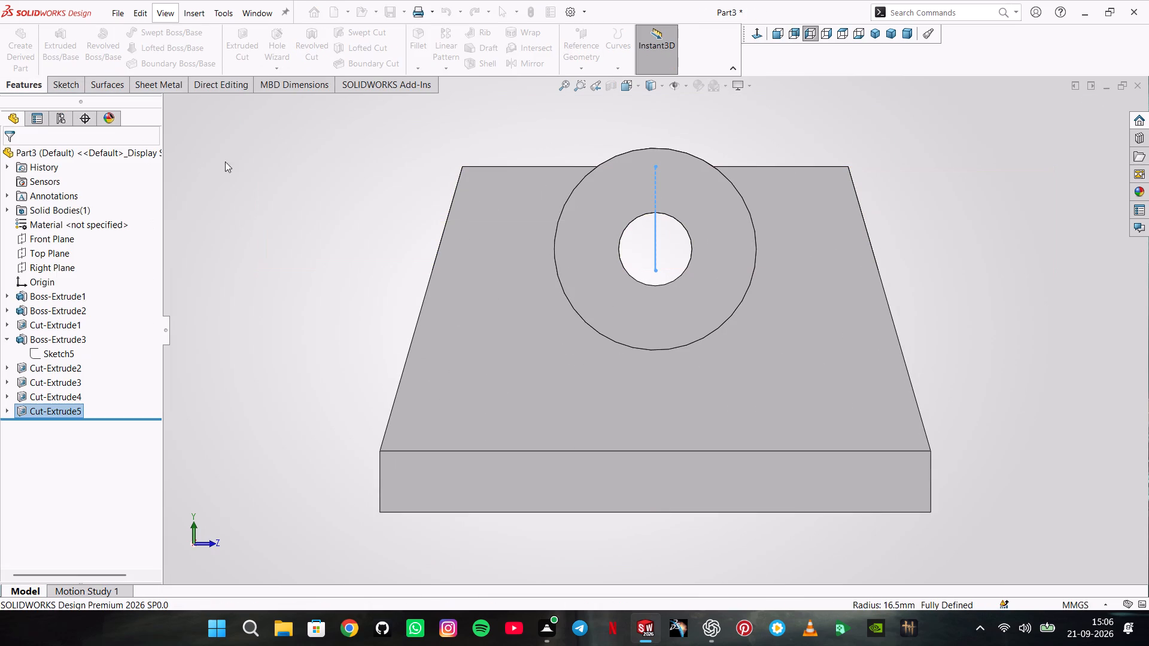
left_click(284, 161)
Set the finished part to the standard isometric view.
middle_click_drag(309, 157, 251, 285)
scroll(274, 263, "up", 1)
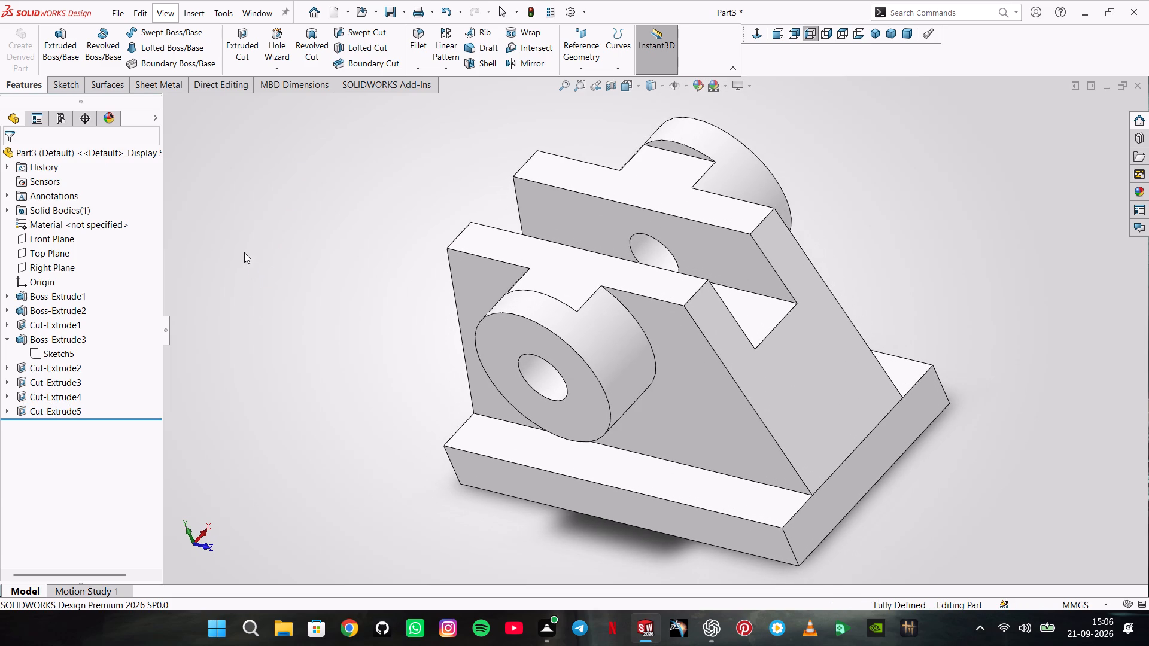
left_click(896, 33)
left_click(910, 32)
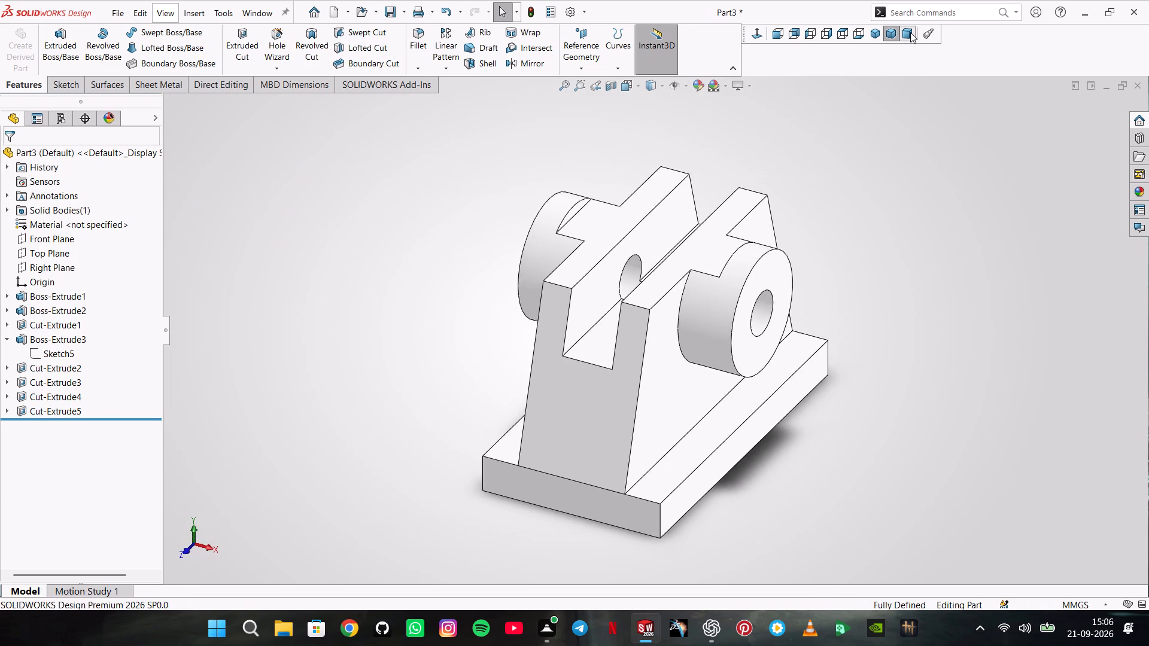
left_click(874, 32)
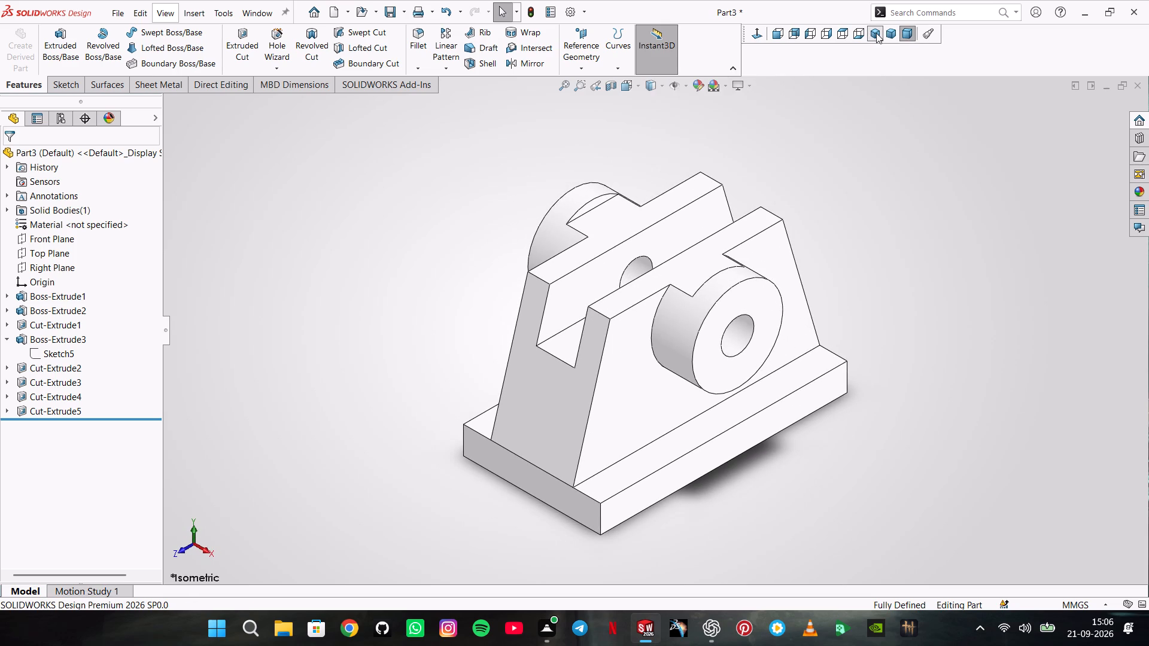
Save the part as 3DE12.SLDPRT in the 3D SOLIDWORKS folder.
left_click(124, 16)
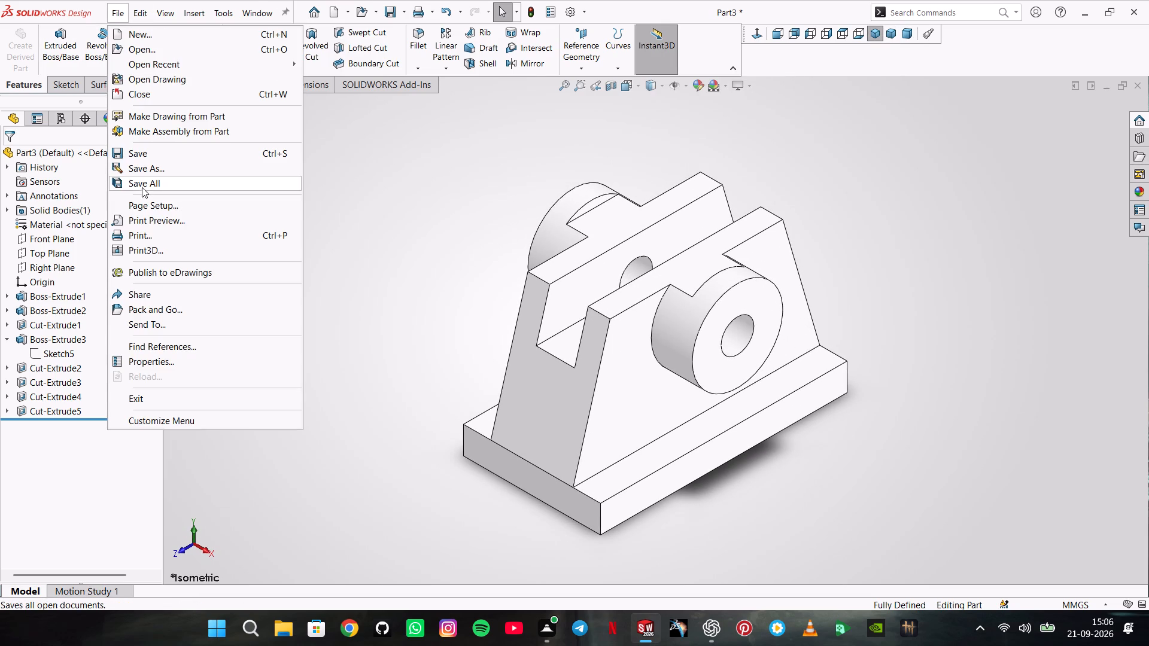
left_click(135, 151)
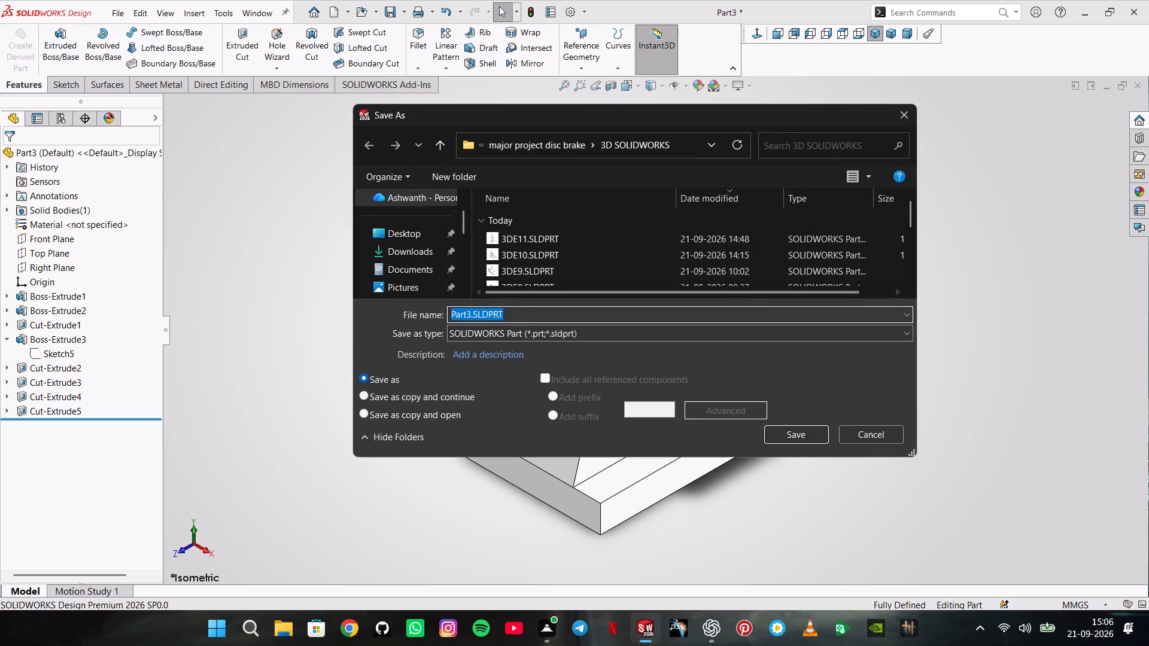
left_click(470, 312)
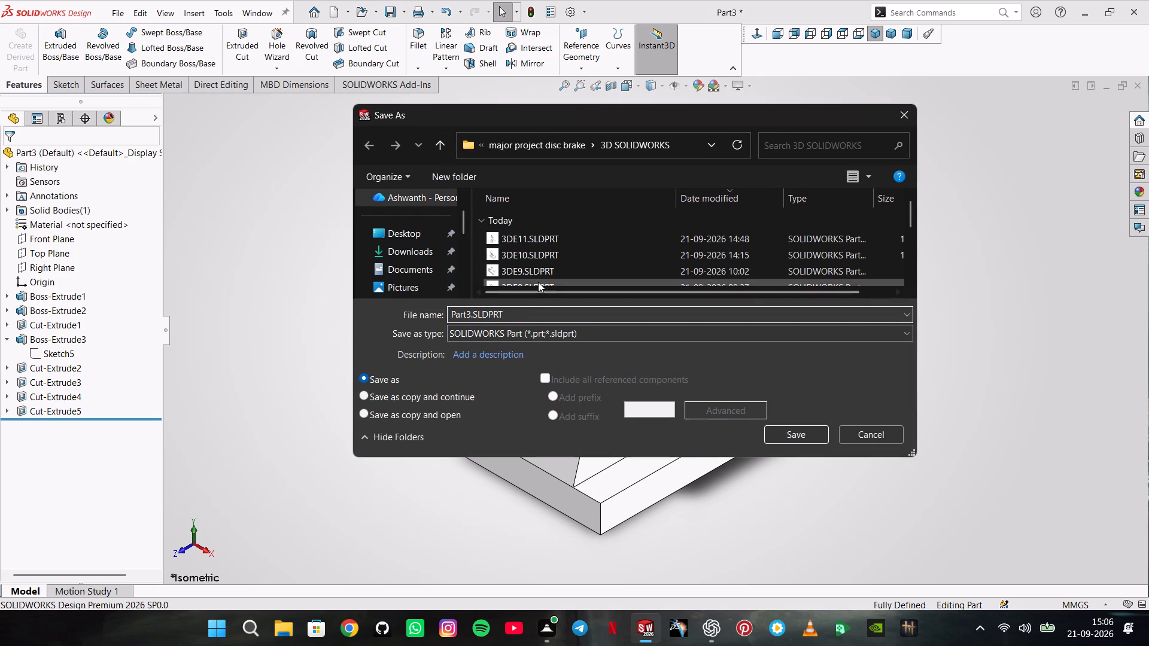
key("BackSpace")
key("BackSpace")
key("BackSpace")
key("BackSpace")
key("BackSpace")
key("BackSpace")
key("BackSpace")
key("BackSpace")
key("BackSpace")
key("BackSpace")
type("3DE12")
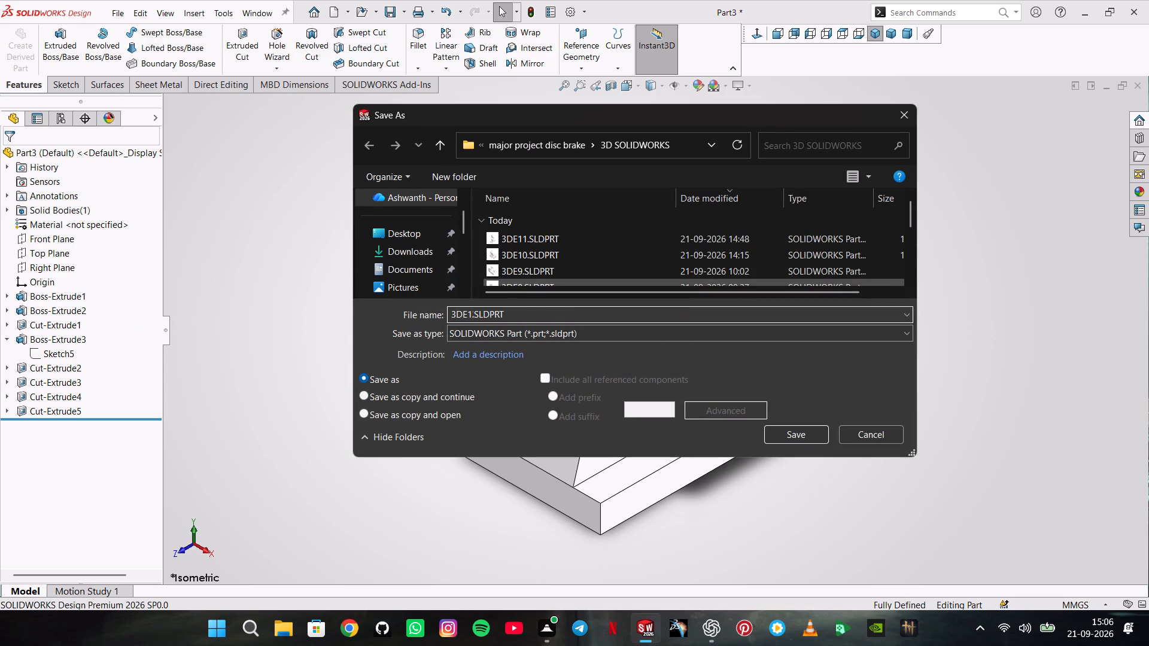
left_click(819, 434)
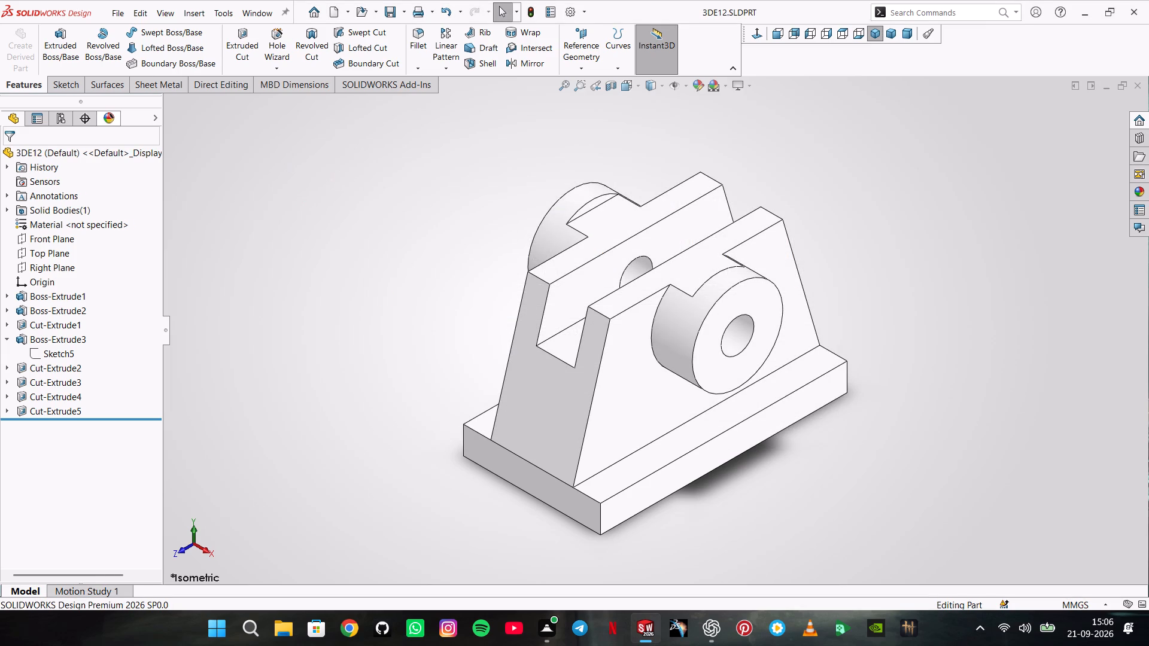